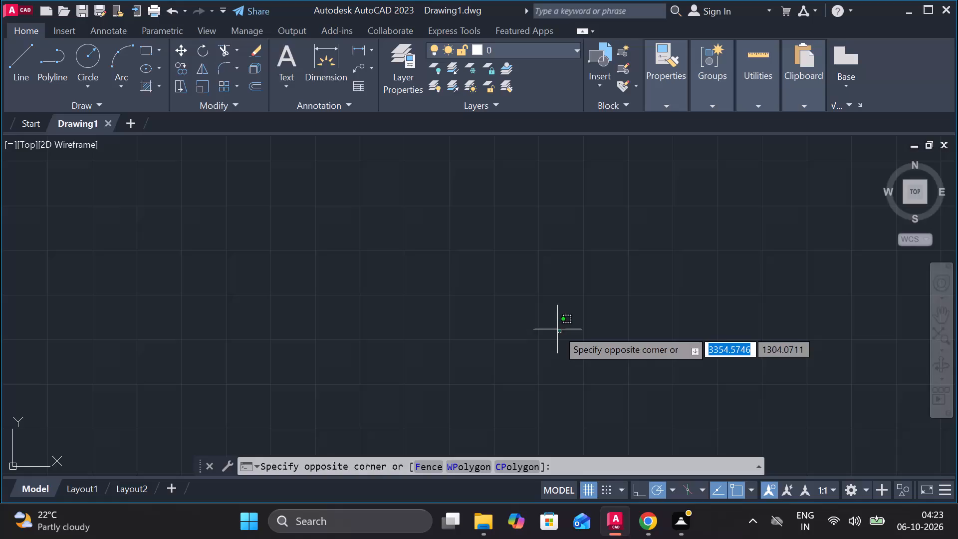
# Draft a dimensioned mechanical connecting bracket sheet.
# Turn on log file recording for the drawing session with LOGFILEON.
pyautogui.click(557, 324)
pyautogui.write('lo')
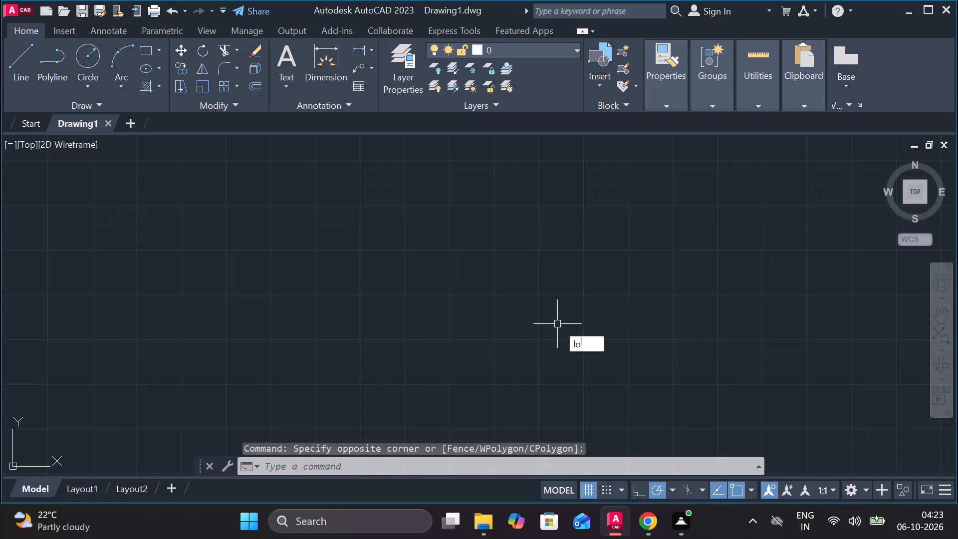
pyautogui.press('g')
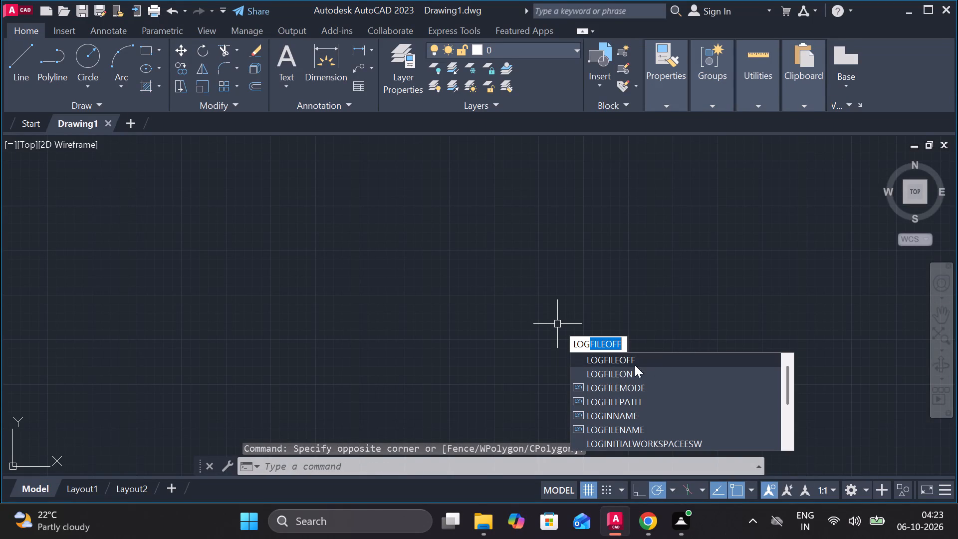
pyautogui.click(614, 372)
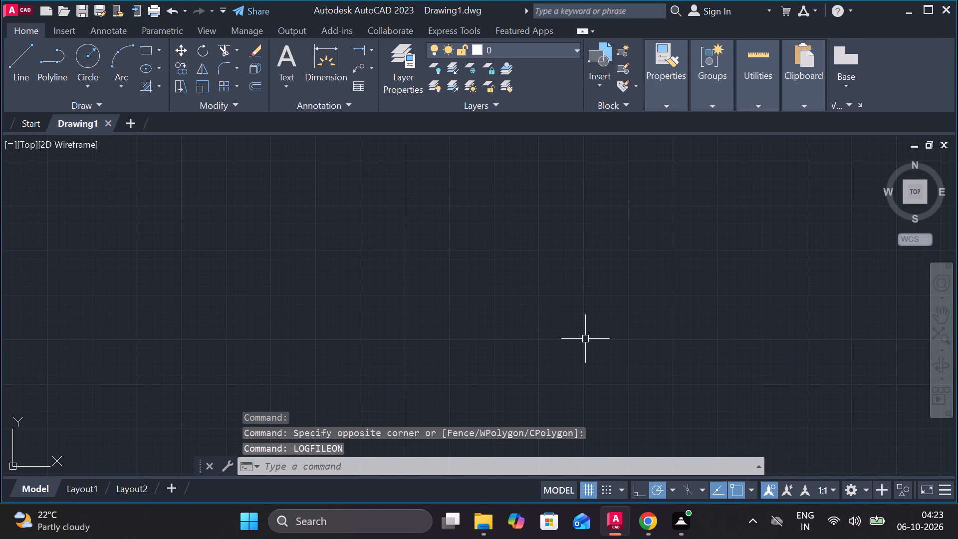
# Set the model space limits from lower-left corner 0,0 to upper-right corner 210,297.
pyautogui.write('limi')
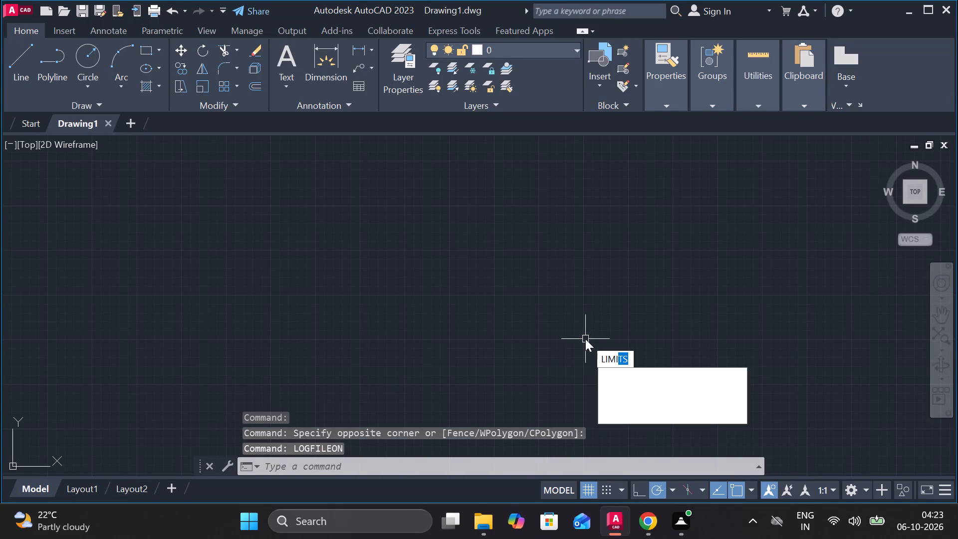
pyautogui.press('Return')
pyautogui.press('0')
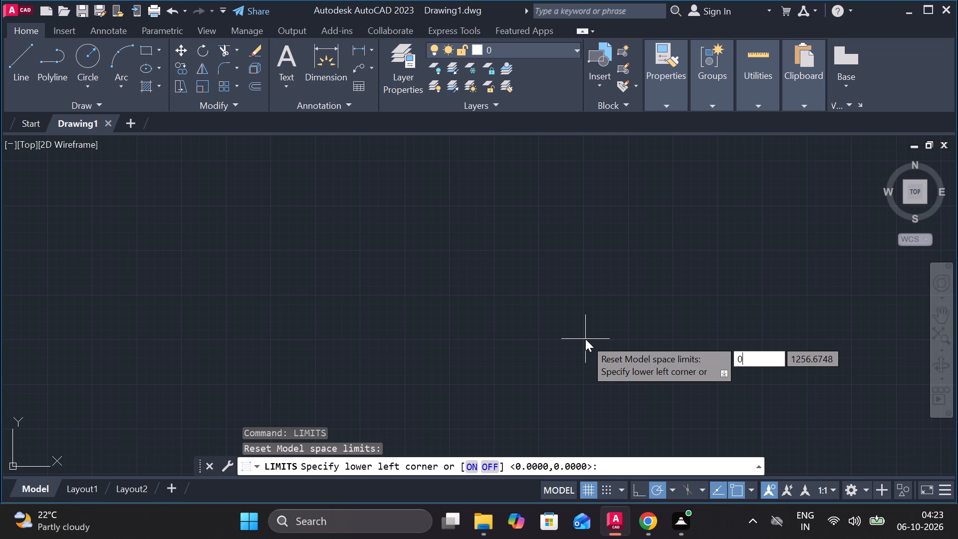
pyautogui.write(',0')
pyautogui.press('Return')
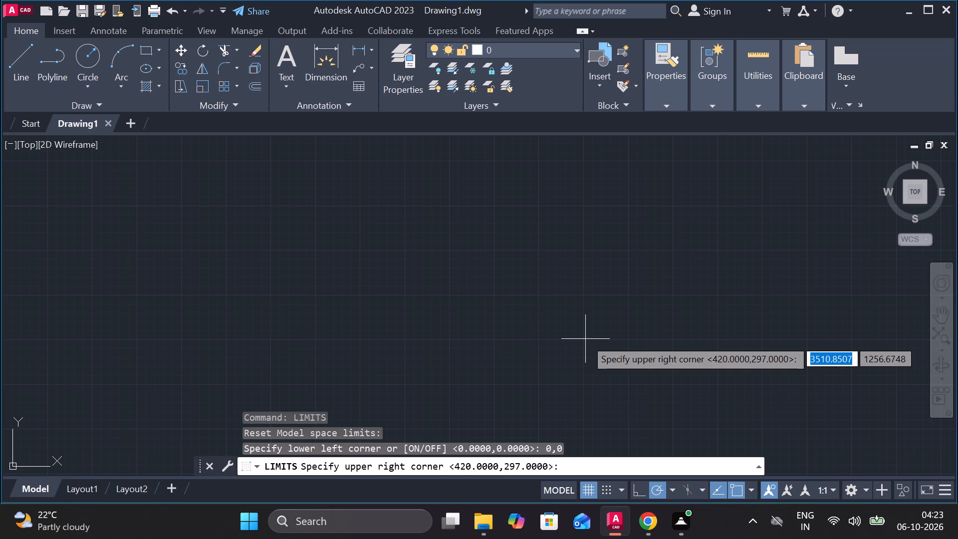
pyautogui.press('2')
pyautogui.press('9')
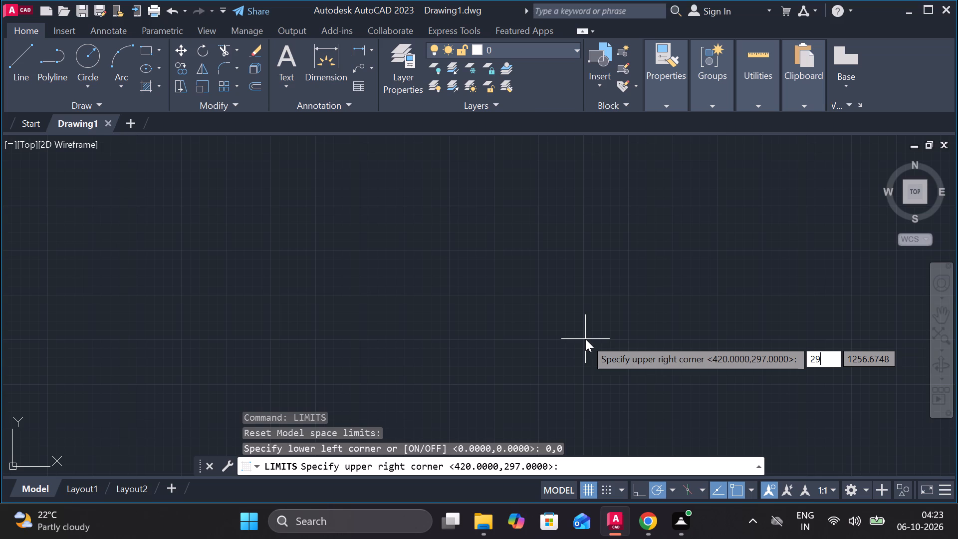
pyautogui.press('BackSpace')
pyautogui.press('1')
pyautogui.press('0')
pyautogui.press(',')
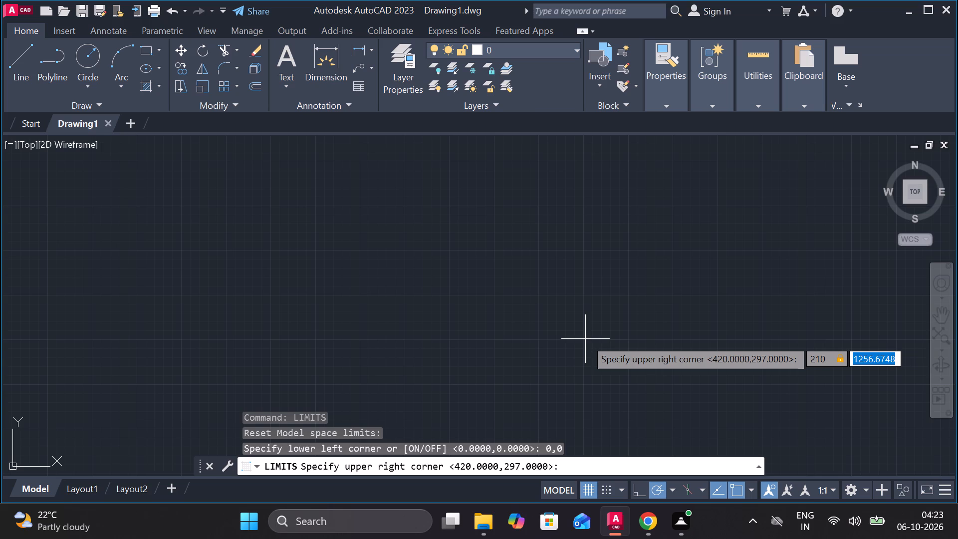
pyautogui.write('29')
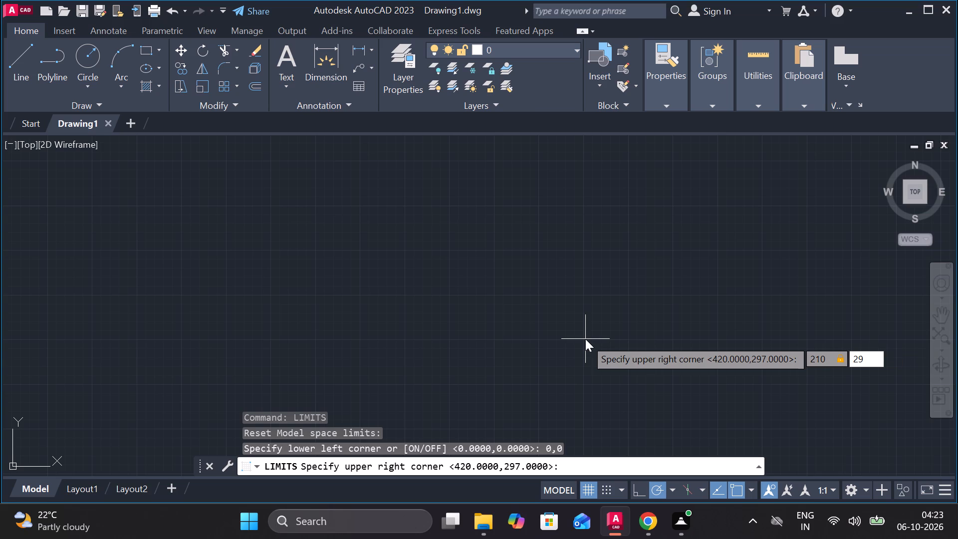
pyautogui.press('7')
pyautogui.press('Return')
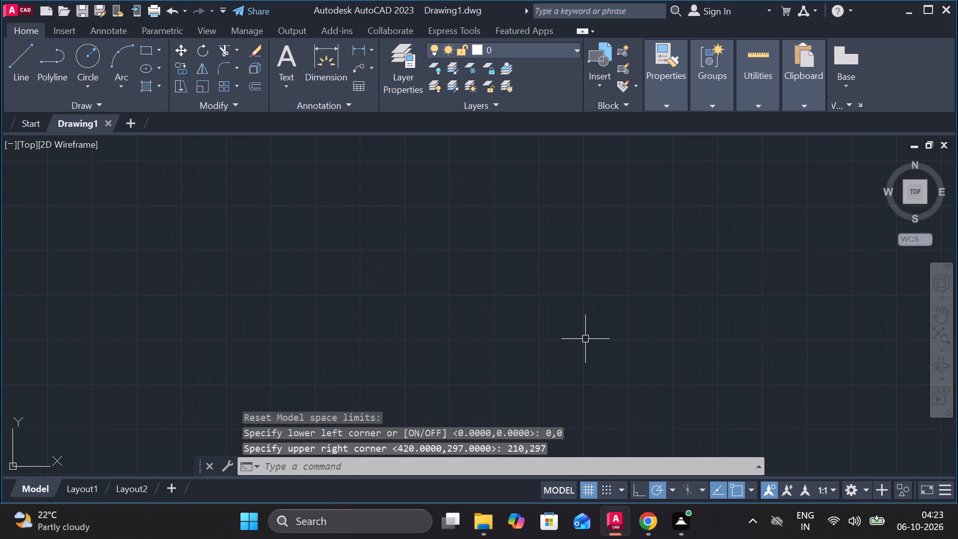
# Draw a circle of diameter 63 in the open drawing area, defined by its center and diameter.
pyautogui.press('z')
pyautogui.press('Return')
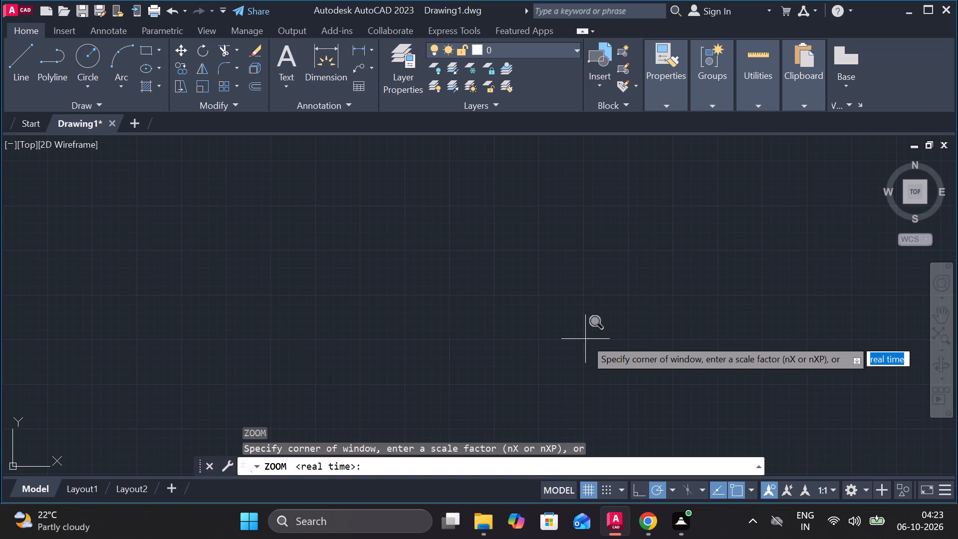
pyautogui.press('e')
pyautogui.press('Return')
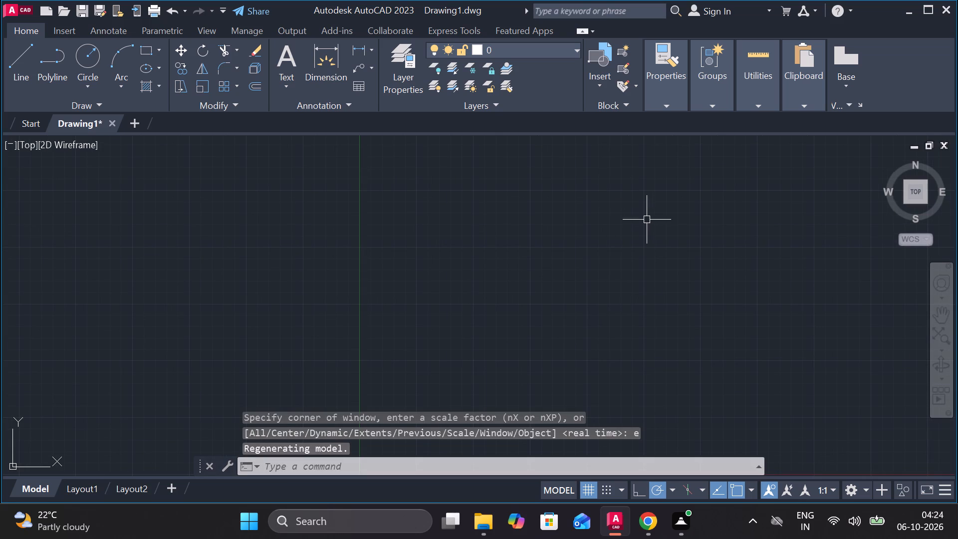
pyautogui.moveTo(652, 222); pyautogui.dragTo(507, 329, button='middle')
pyautogui.scroll(-1, 511, 252)
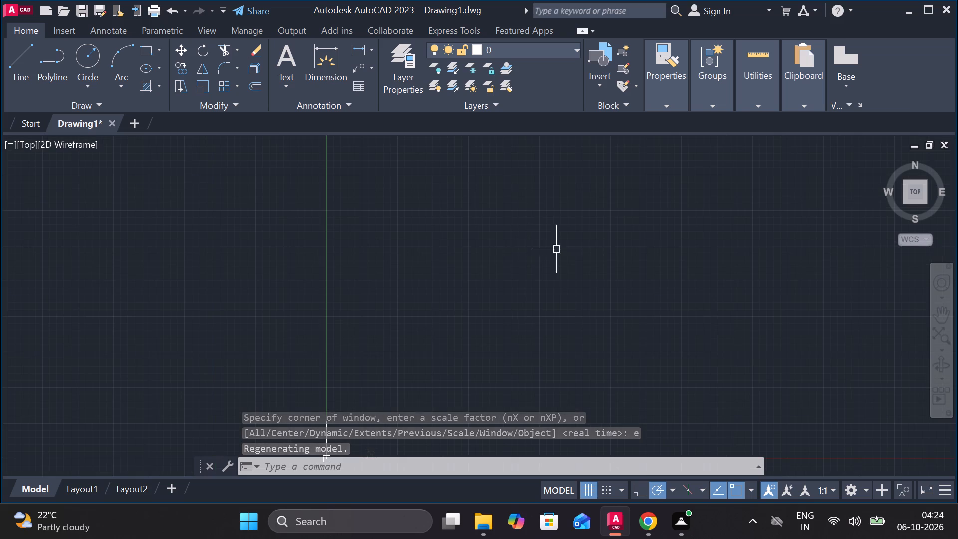
pyautogui.moveTo(585, 252); pyautogui.dragTo(500, 296, button='middle')
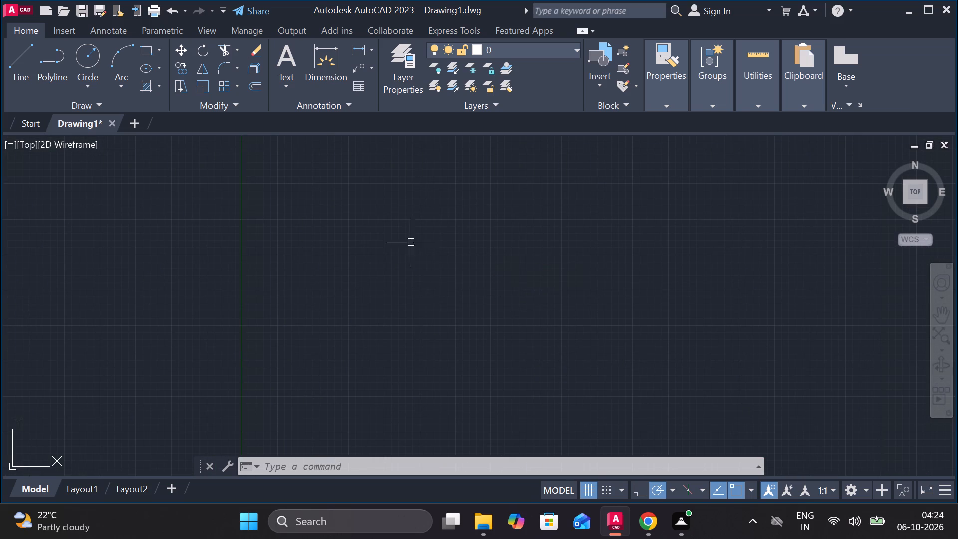
pyautogui.click(84, 84)
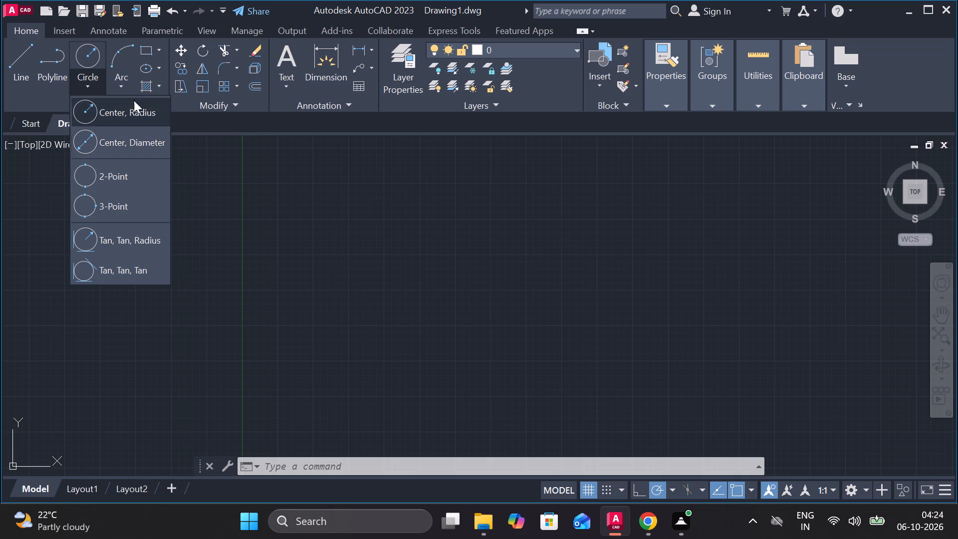
pyautogui.click(132, 143)
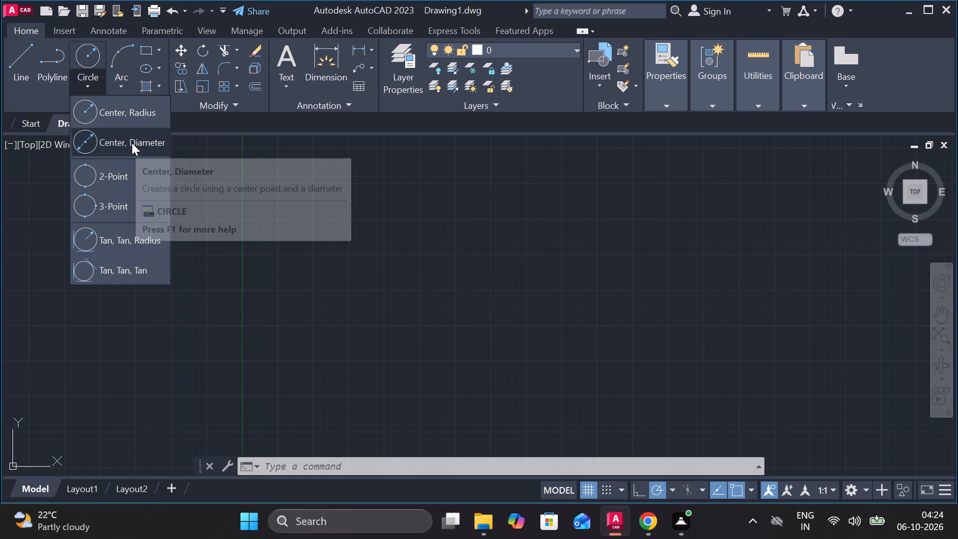
pyautogui.click(520, 296)
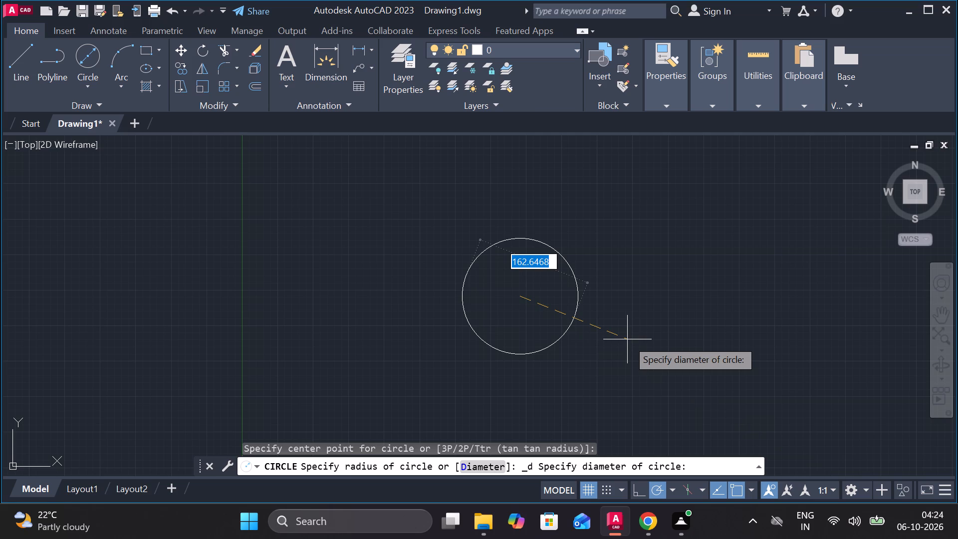
pyautogui.write('63\\')
pyautogui.press('Return')
pyautogui.press('BackSpace')
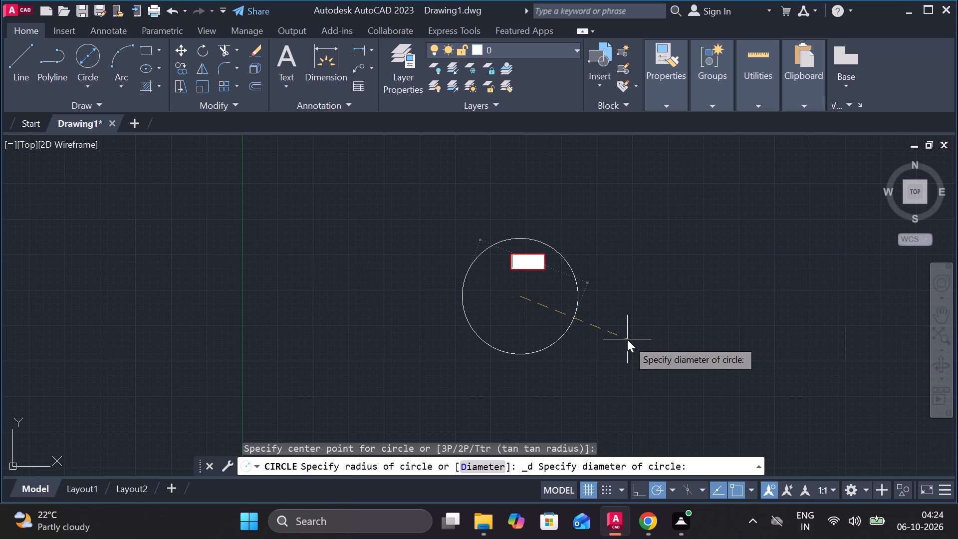
pyautogui.write('63')
pyautogui.press('Return')
# Draw a concentric circle of diameter 67 on the center of the 63-diameter circle.
pyautogui.press('space')
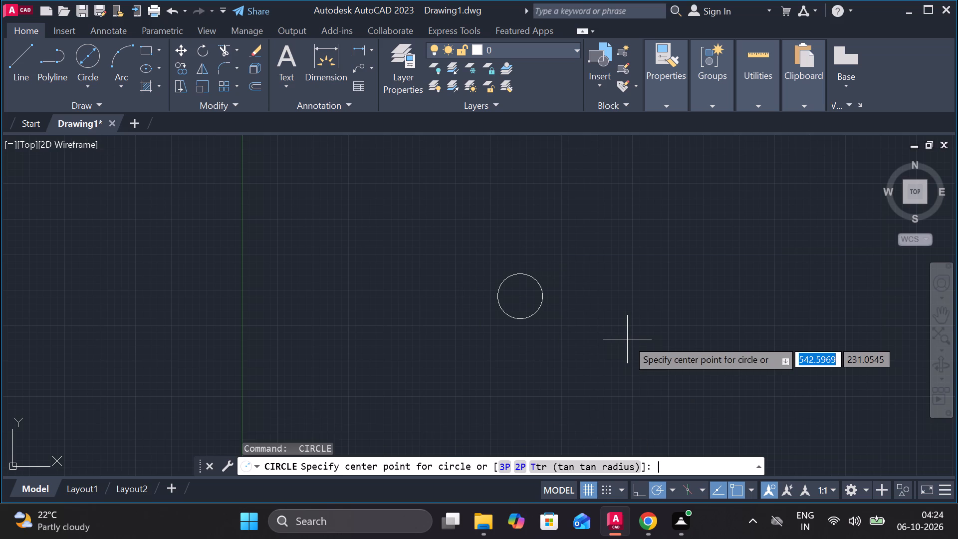
pyautogui.scroll(2, 504, 291)
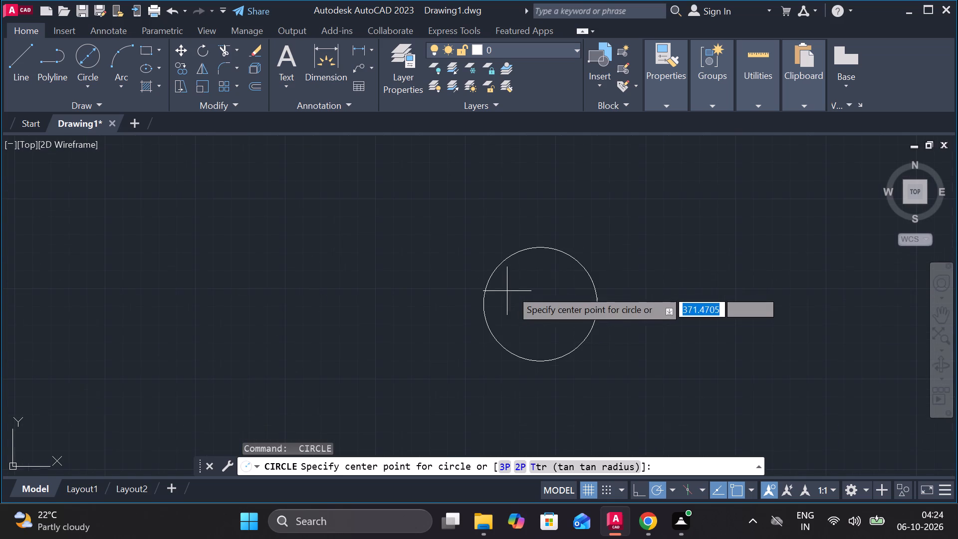
pyautogui.click(535, 305)
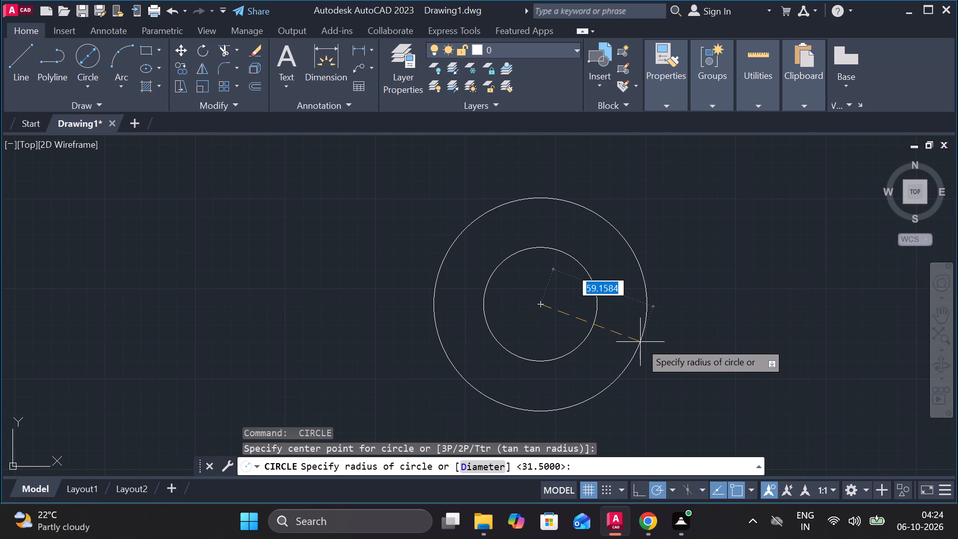
pyautogui.press('d')
pyautogui.press('Return')
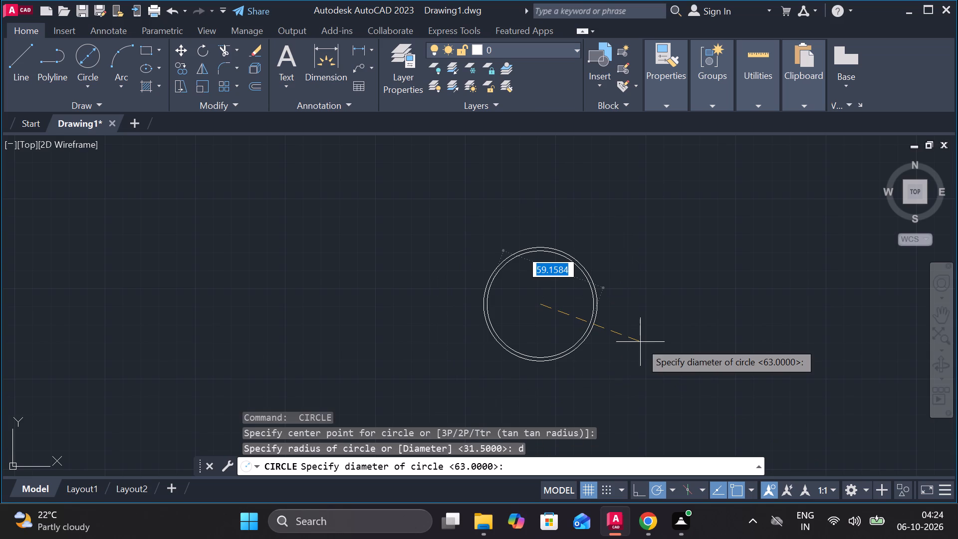
pyautogui.write('67')
pyautogui.press('Return')
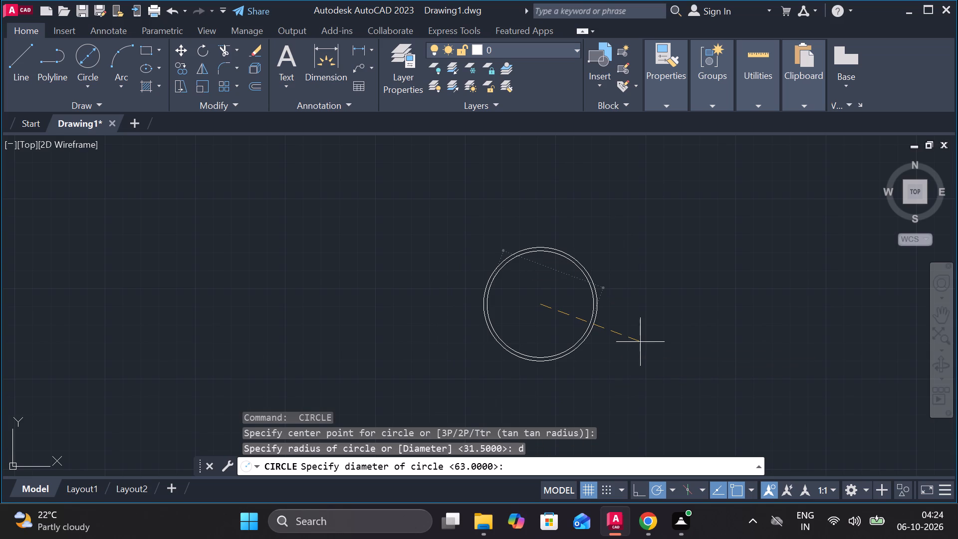
# Draw a horizontal line 56 long from the circles' common center toward the left (180°).
pyautogui.moveTo(622, 287); pyautogui.dragTo(605, 290, button='middle')
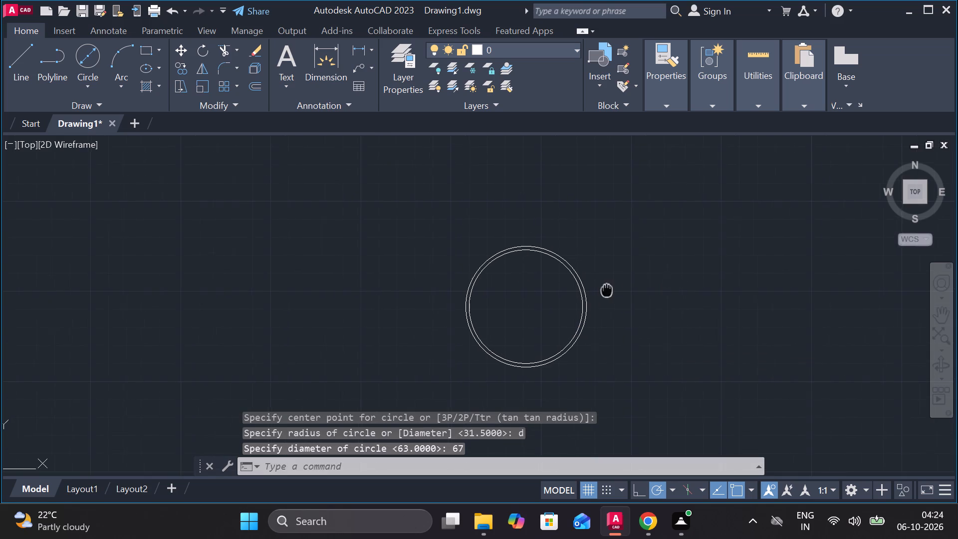
pyautogui.moveTo(605, 290); pyautogui.dragTo(602, 290, button='middle')
pyautogui.moveTo(656, 293); pyautogui.dragTo(626, 293, button='middle')
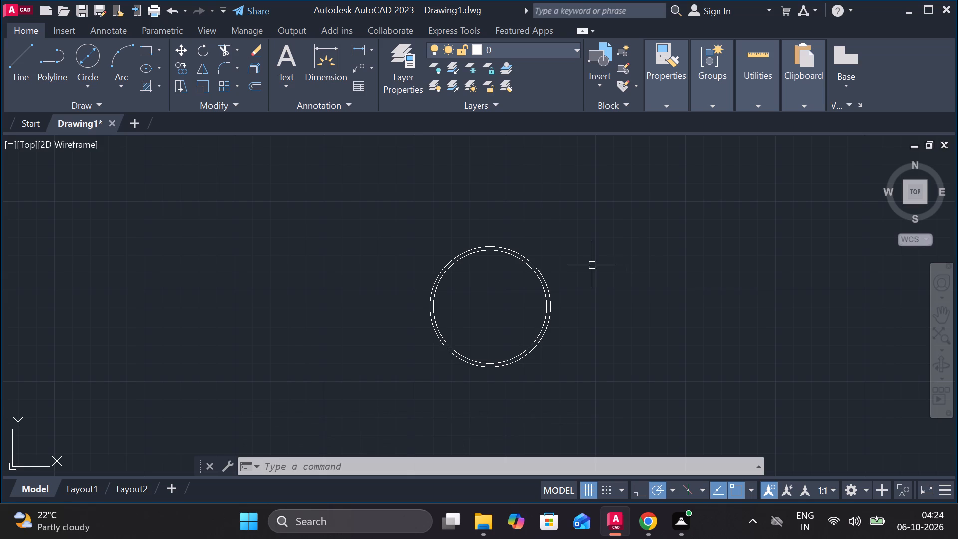
pyautogui.scroll(2, 592, 265)
pyautogui.scroll(-1, 413, 133)
pyautogui.click(13, 58)
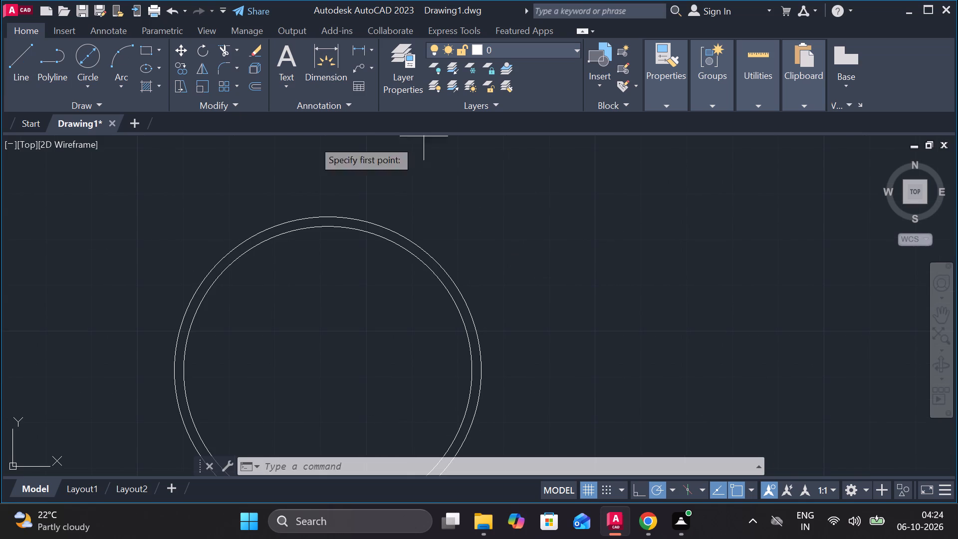
pyautogui.scroll(-2, 543, 301)
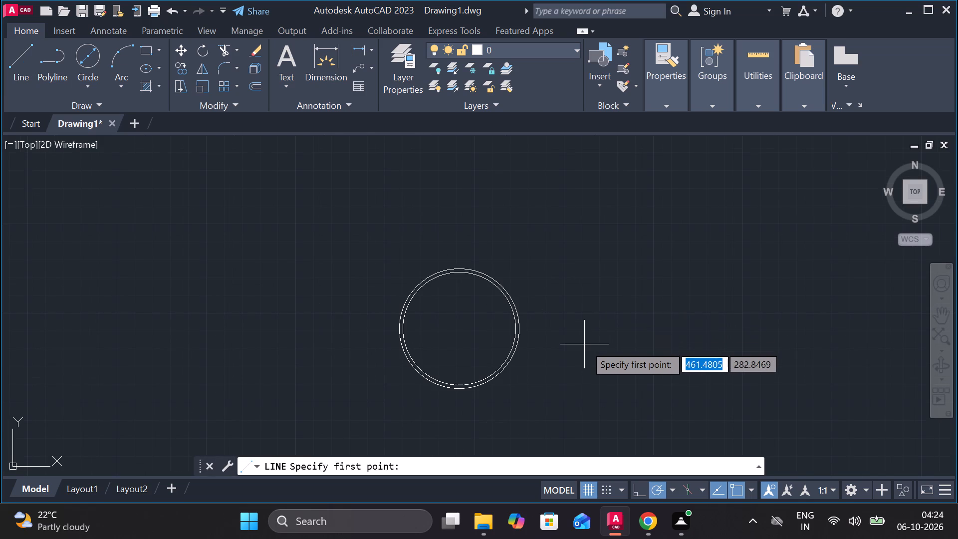
pyautogui.moveTo(592, 347); pyautogui.dragTo(628, 324, button='middle')
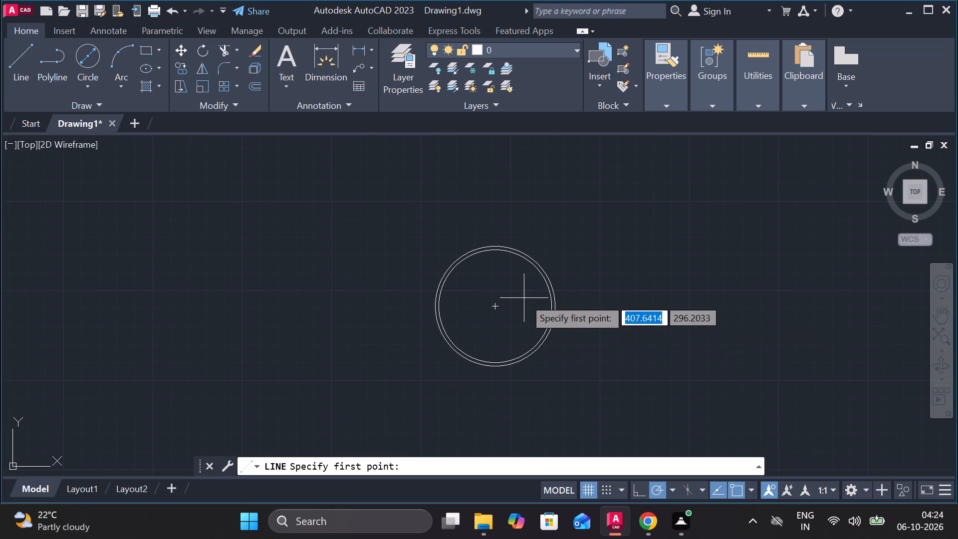
pyautogui.click(494, 309)
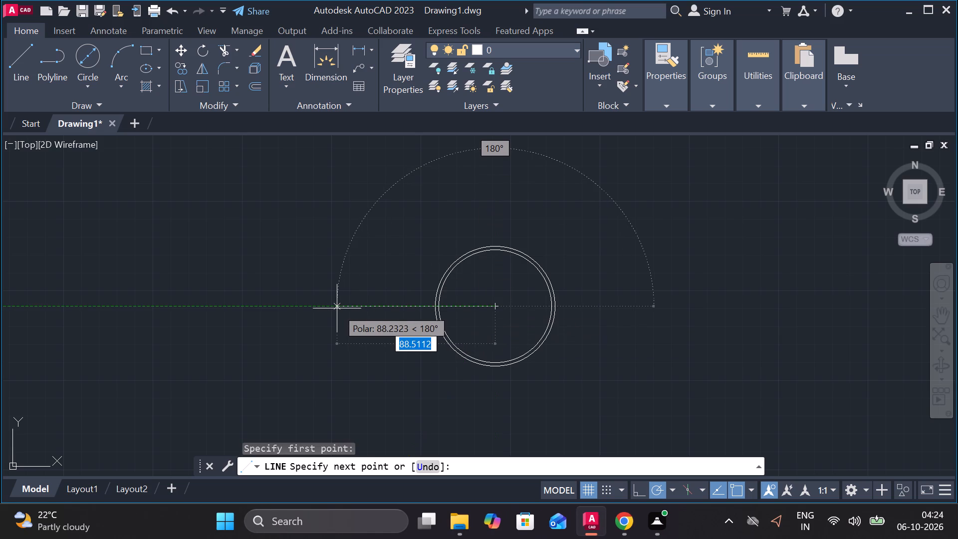
pyautogui.write('56')
pyautogui.press('Return')
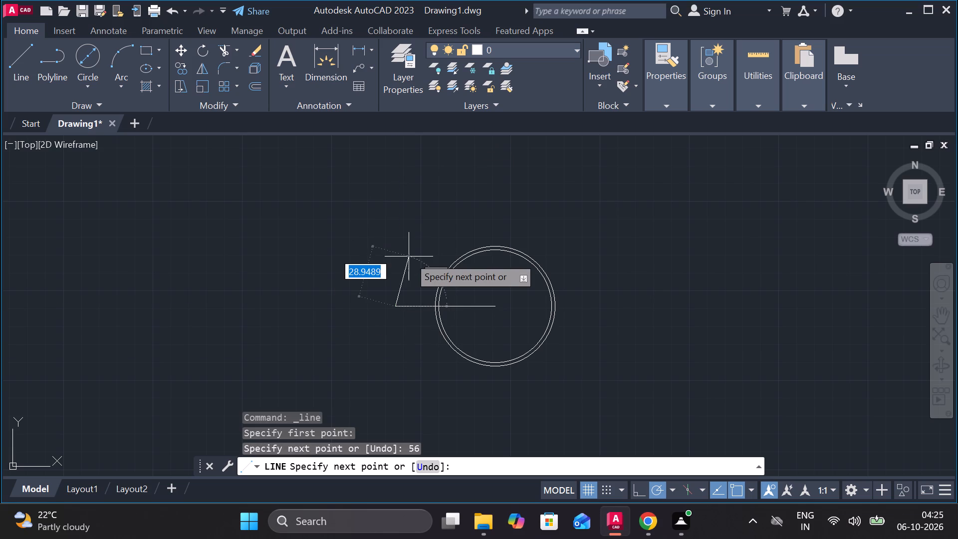
# Continue the line upward from the horizontal line's left end at an 81° angle, about 44 long.
pyautogui.scroll(1, 402, 283)
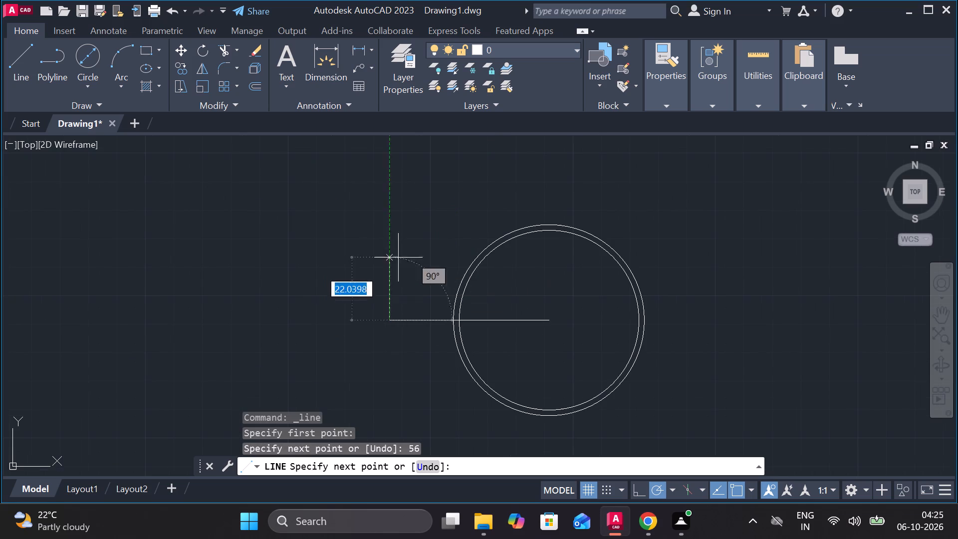
pyautogui.press('Tab')
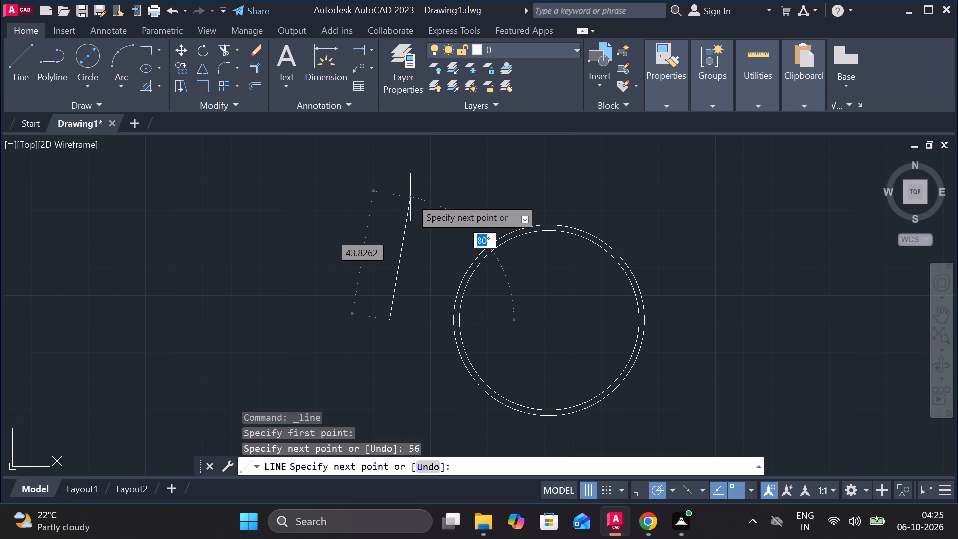
pyautogui.write('81')
pyautogui.press('Return')
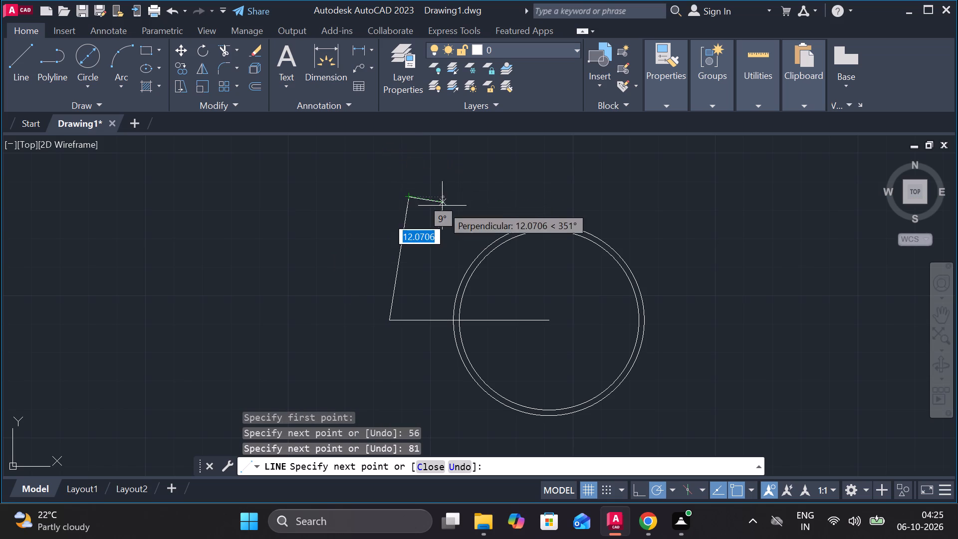
# Draw a vertical line upward from the horizontal line's left end to about the height of the 81° line's top end.
pyautogui.press('Escape')
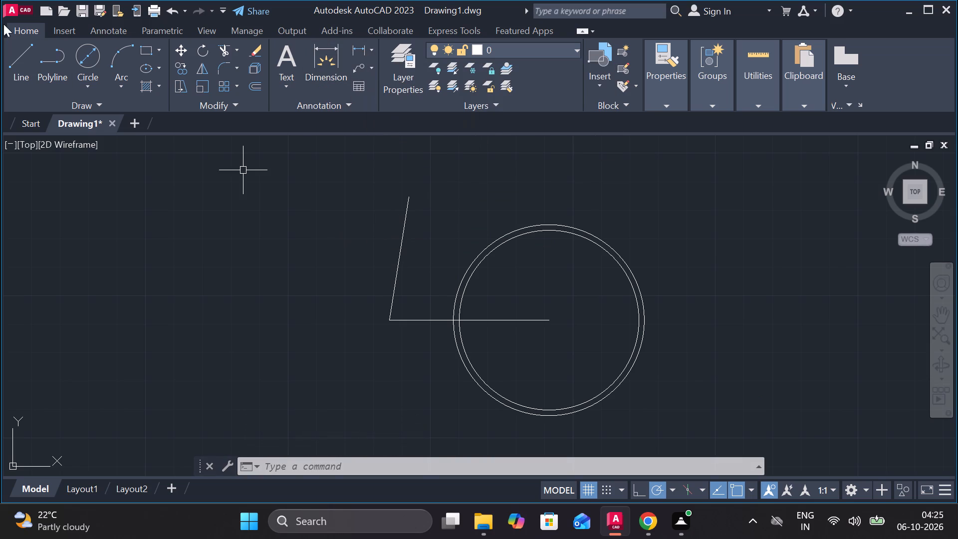
pyautogui.click(14, 47)
pyautogui.moveTo(389, 323); pyautogui.dragTo(389, 307)
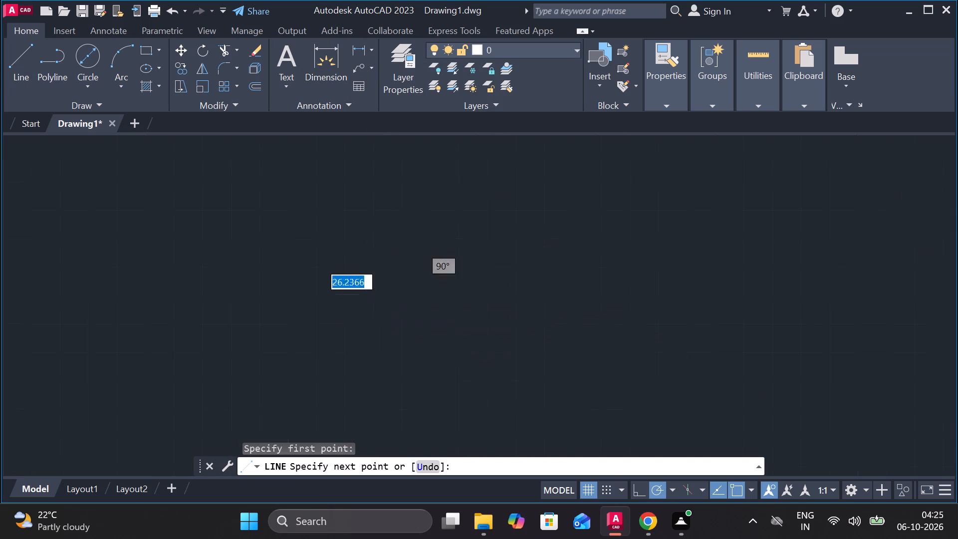
pyautogui.click(388, 198)
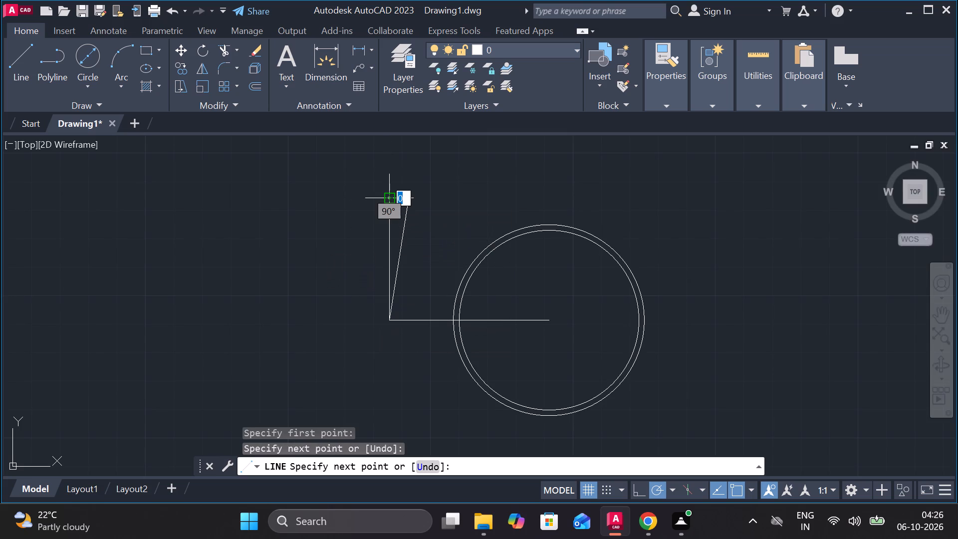
pyautogui.press('Escape')
# Check the angle between the horizontal line and the slanted line with an angular dimension preview.
pyautogui.scroll(2, 392, 196)
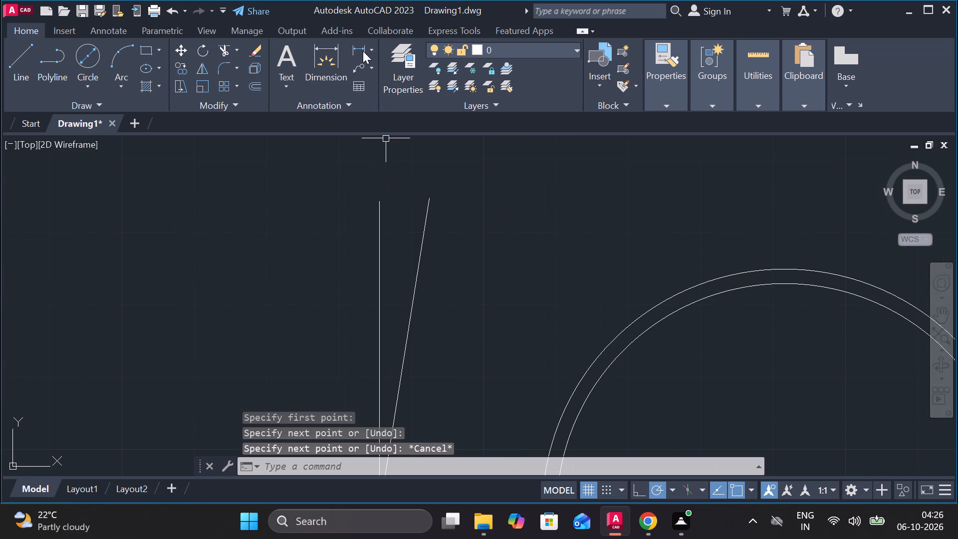
pyautogui.click(371, 44)
pyautogui.click(393, 144)
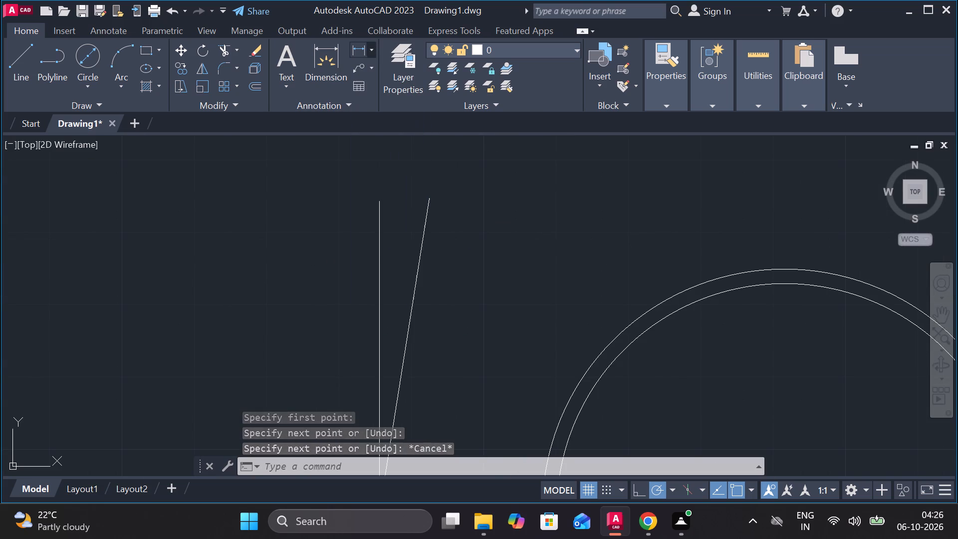
pyautogui.scroll(-2, 454, 169)
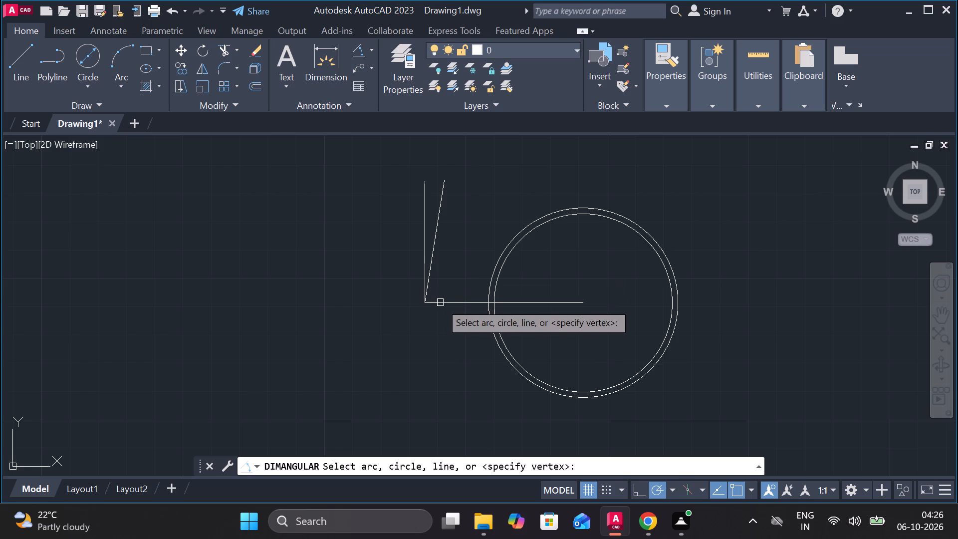
pyautogui.click(440, 304)
pyautogui.click(431, 261)
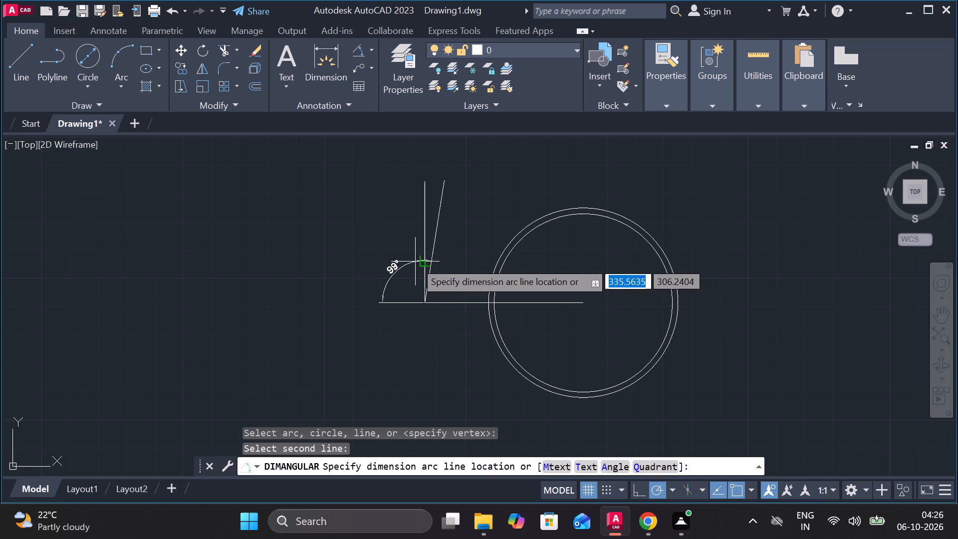
pyautogui.scroll(2, 415, 262)
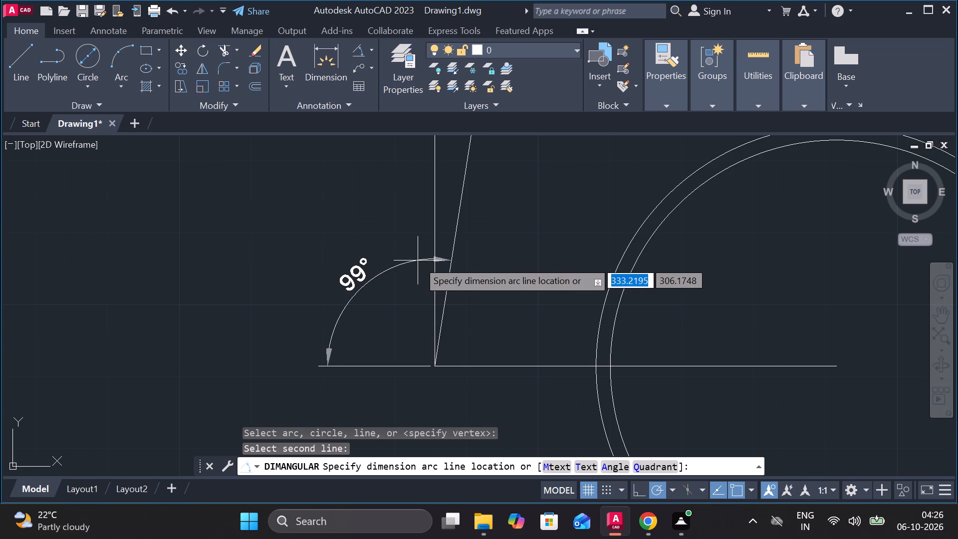
pyautogui.press('Escape')
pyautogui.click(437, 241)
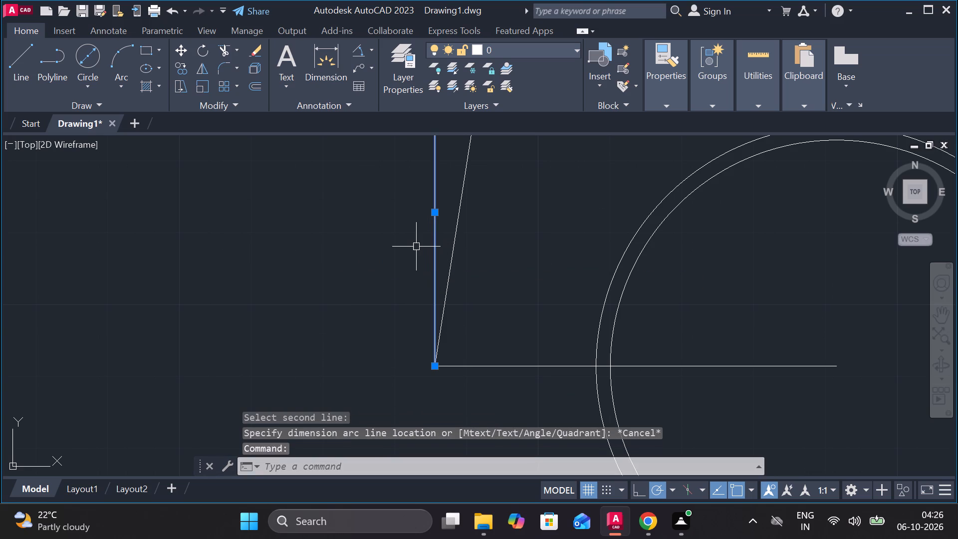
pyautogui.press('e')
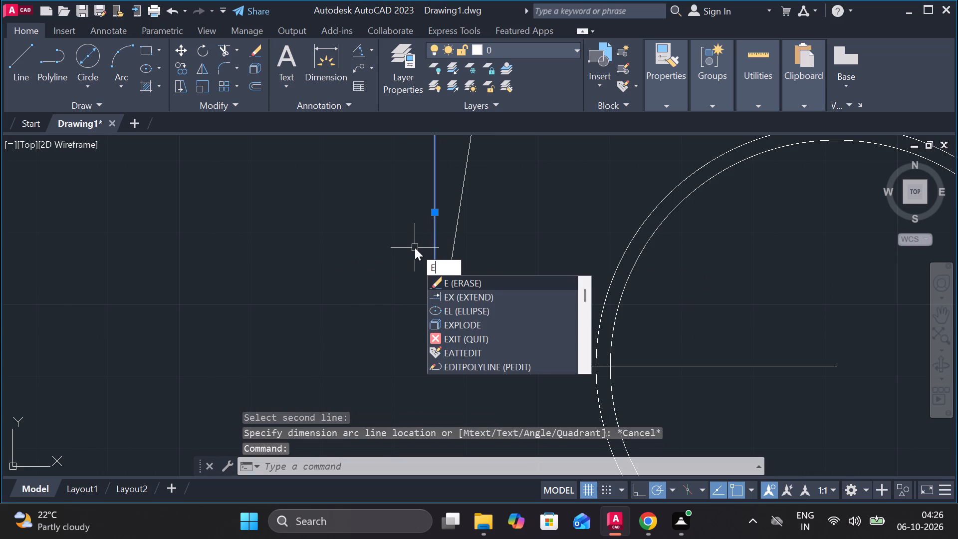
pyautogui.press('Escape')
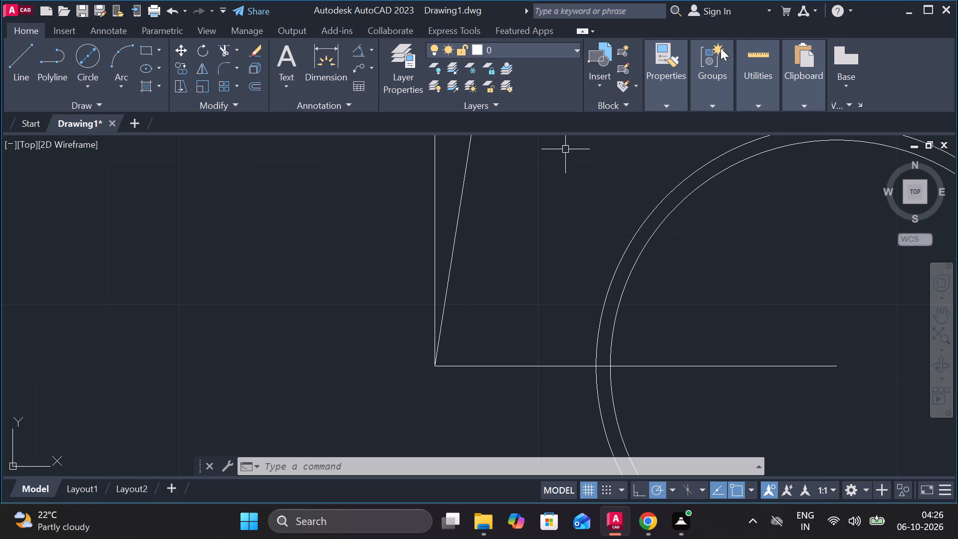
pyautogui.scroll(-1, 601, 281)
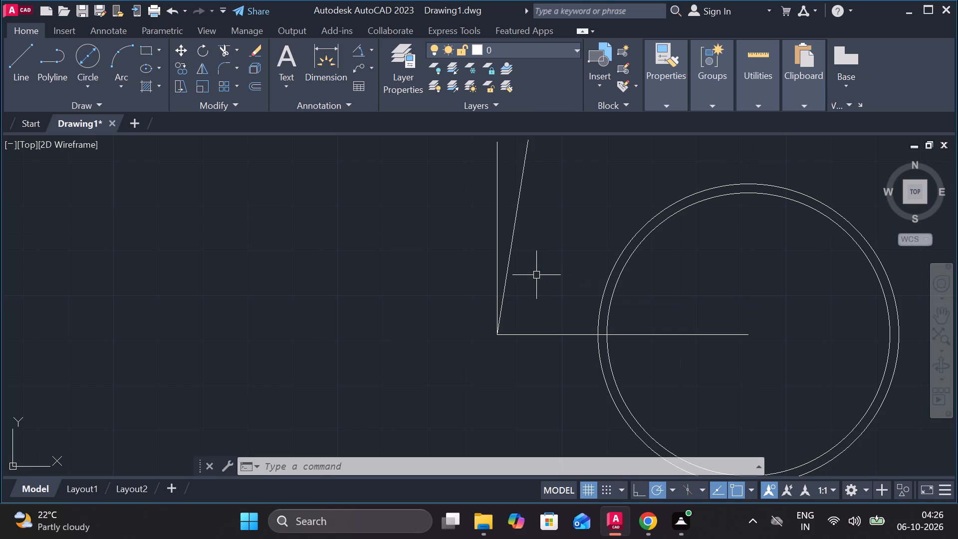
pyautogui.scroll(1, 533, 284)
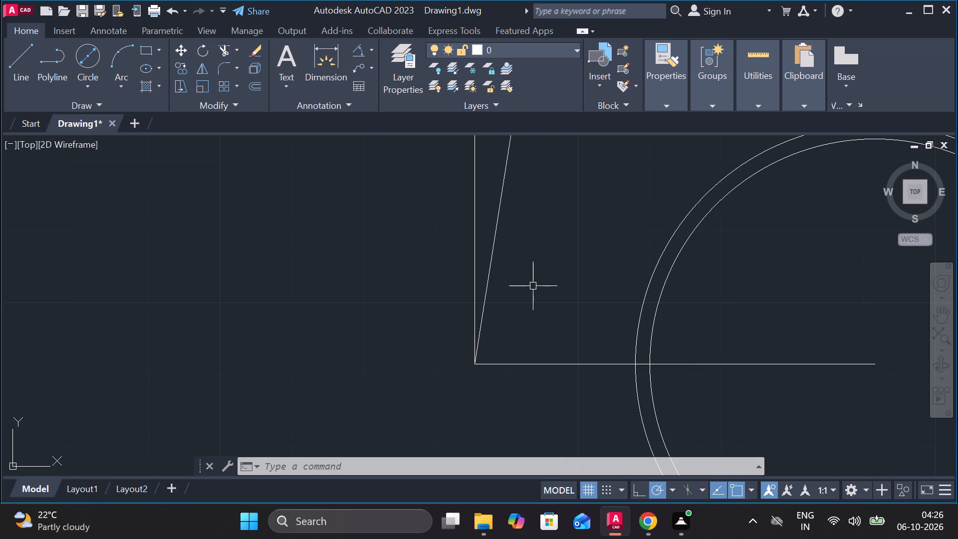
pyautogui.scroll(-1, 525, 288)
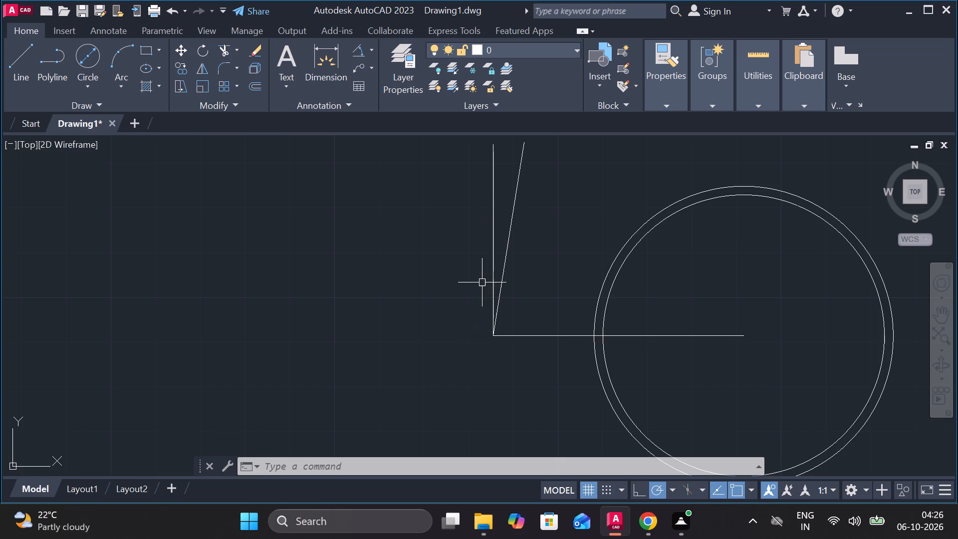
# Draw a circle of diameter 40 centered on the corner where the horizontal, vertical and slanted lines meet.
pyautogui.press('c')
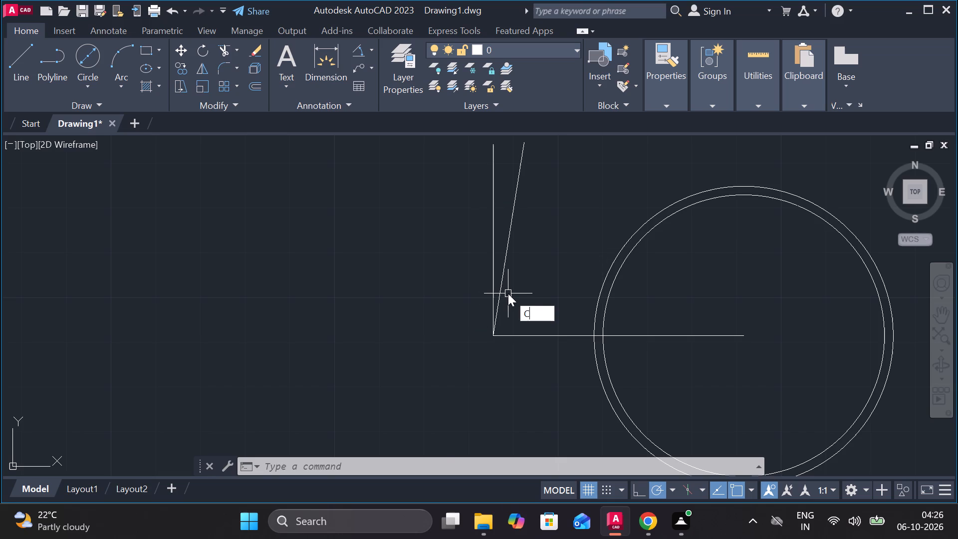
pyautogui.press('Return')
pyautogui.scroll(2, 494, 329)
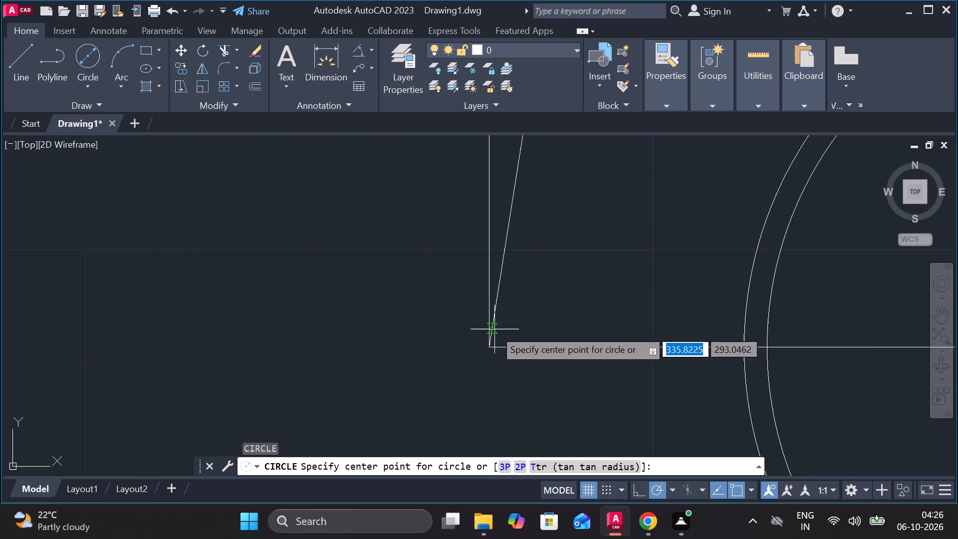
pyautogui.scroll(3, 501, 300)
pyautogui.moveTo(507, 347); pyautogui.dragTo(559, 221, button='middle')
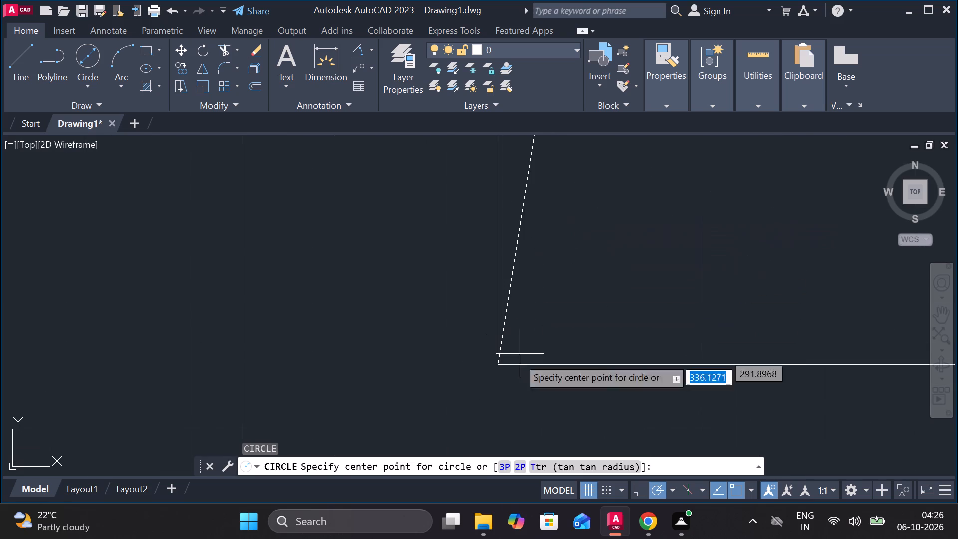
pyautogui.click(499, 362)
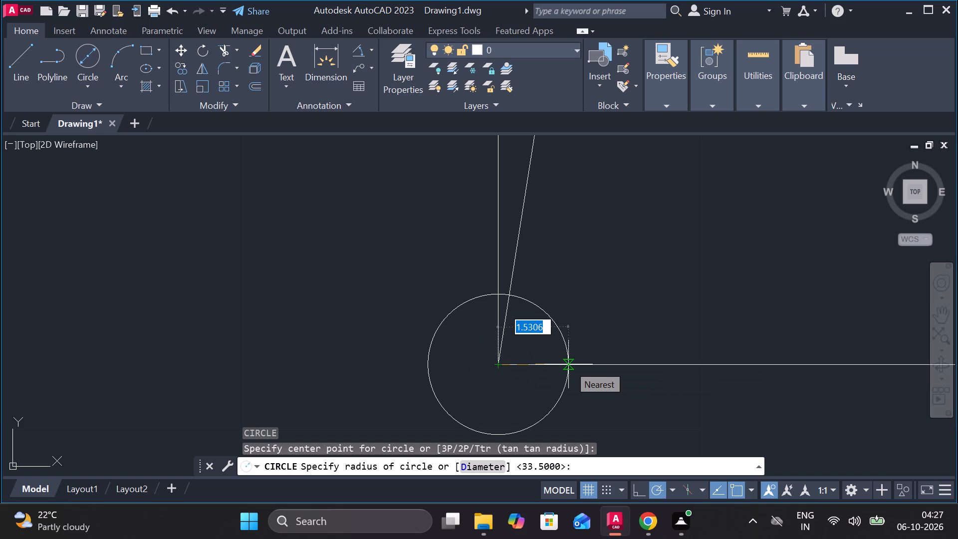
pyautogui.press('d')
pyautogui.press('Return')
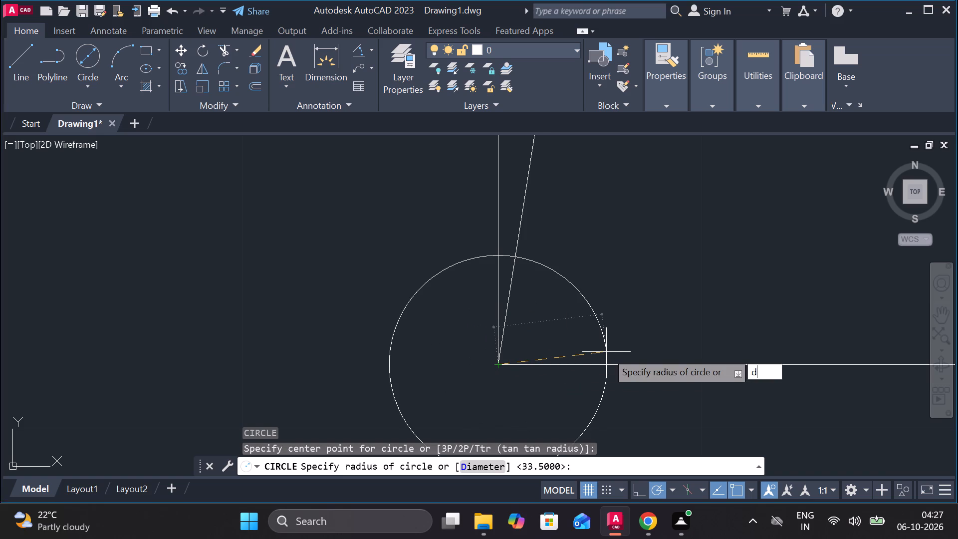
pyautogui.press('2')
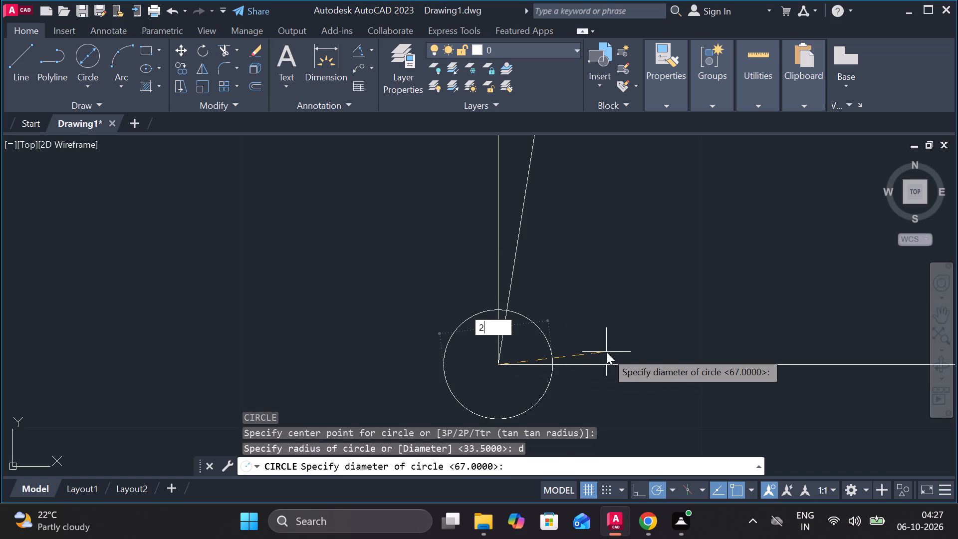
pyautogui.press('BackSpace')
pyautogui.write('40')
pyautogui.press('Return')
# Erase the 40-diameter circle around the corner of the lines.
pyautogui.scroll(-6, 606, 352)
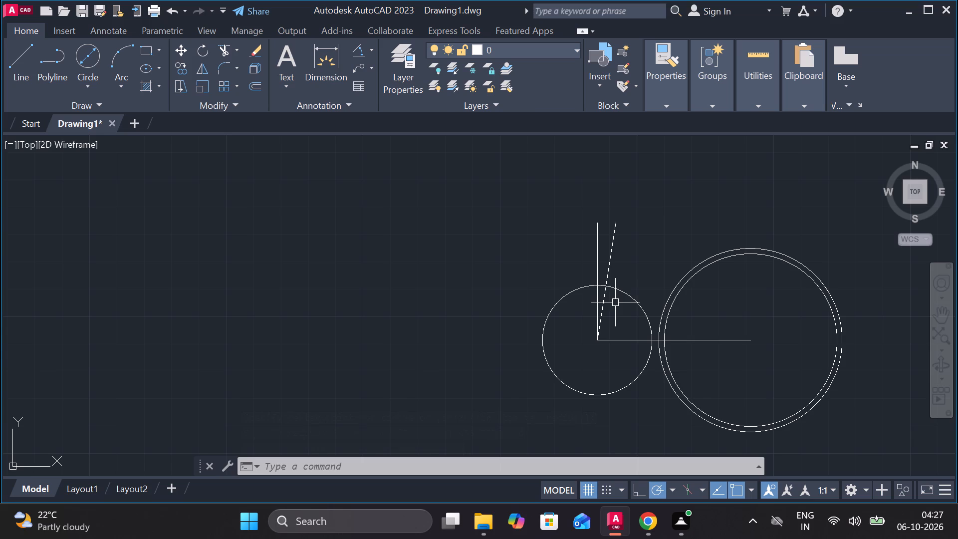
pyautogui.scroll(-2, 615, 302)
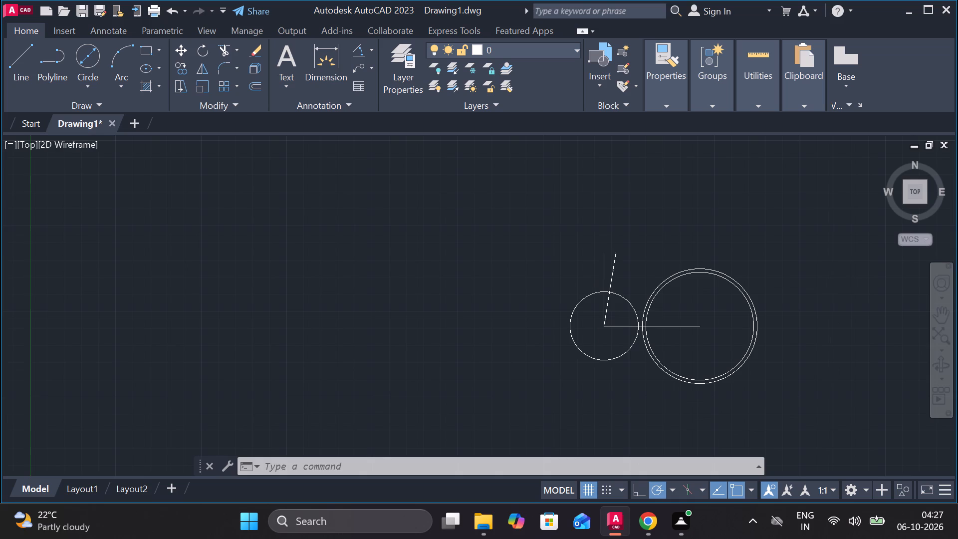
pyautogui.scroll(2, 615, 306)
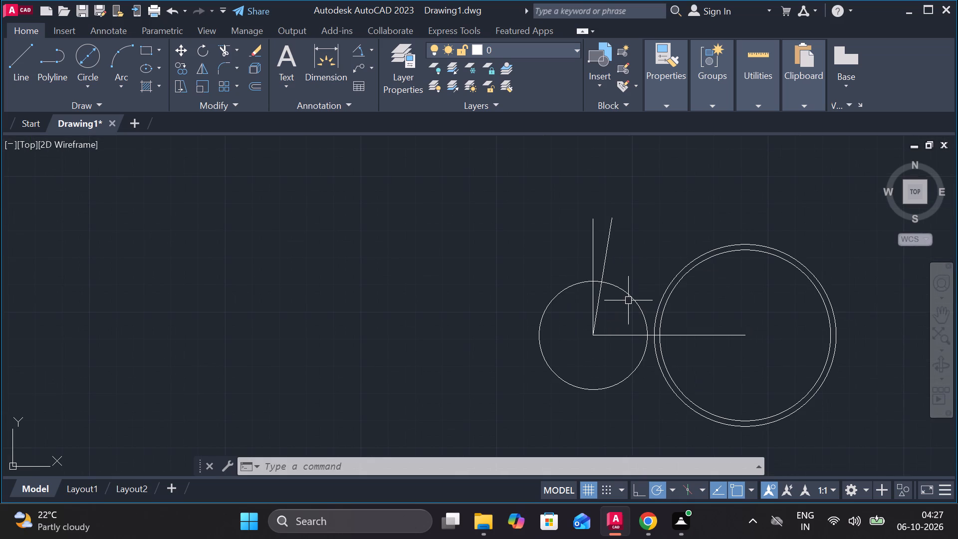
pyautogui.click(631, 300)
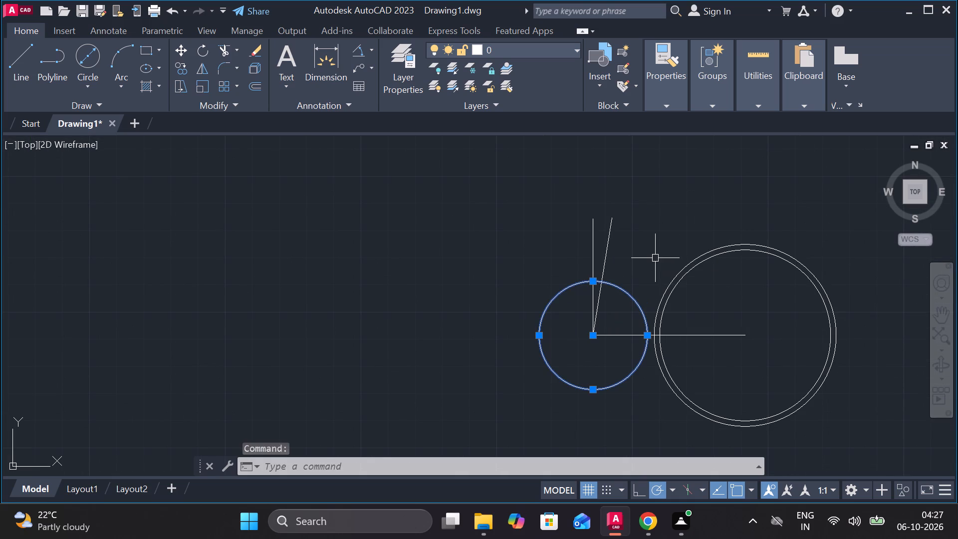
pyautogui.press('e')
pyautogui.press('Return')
# Draw a circle of radius 15 centered on the corner where the horizontal, vertical and slanted lines meet.
pyautogui.press('c')
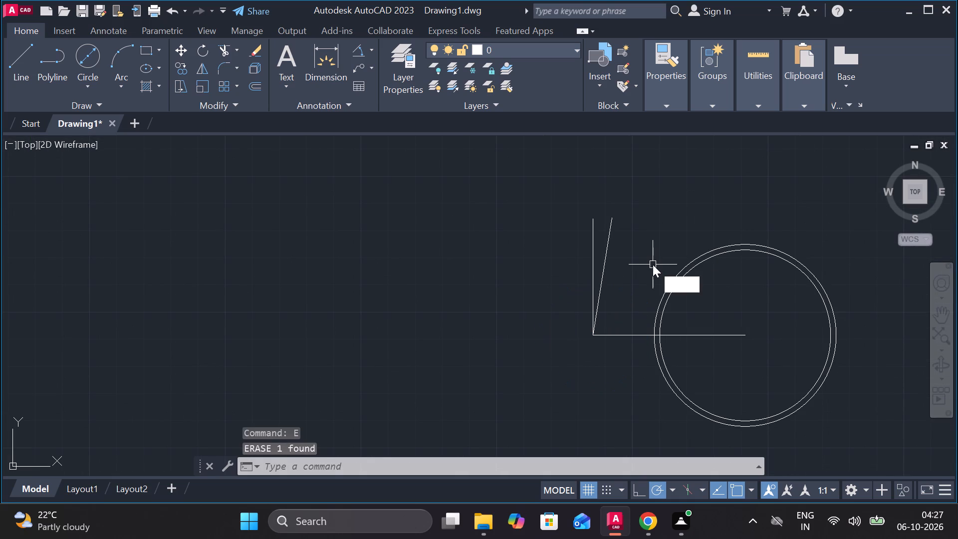
pyautogui.press('Return')
pyautogui.click(592, 332)
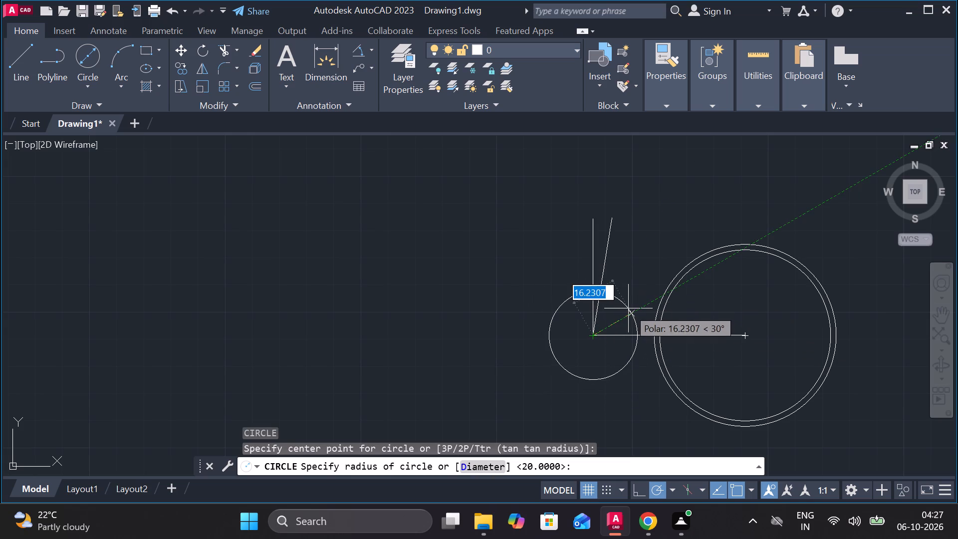
pyautogui.scroll(2, 628, 308)
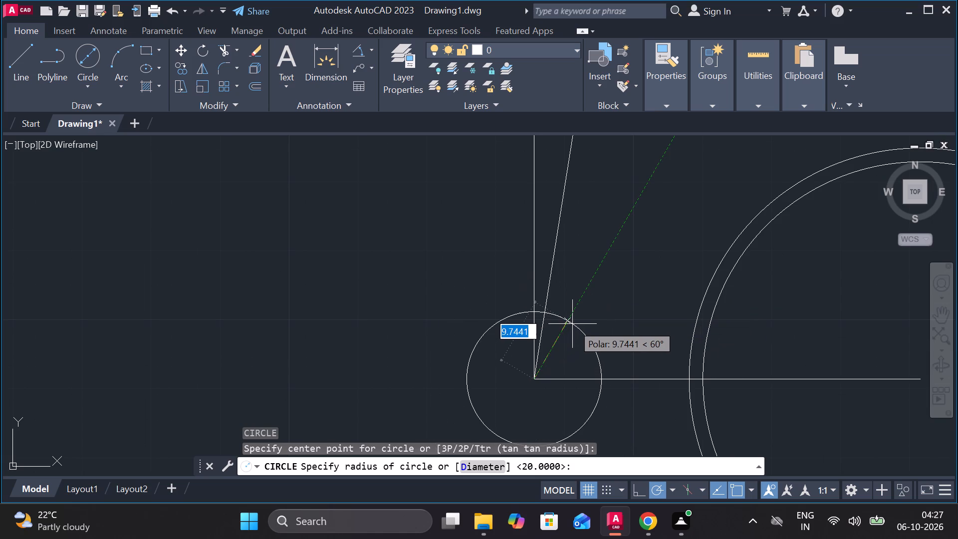
pyautogui.write('15')
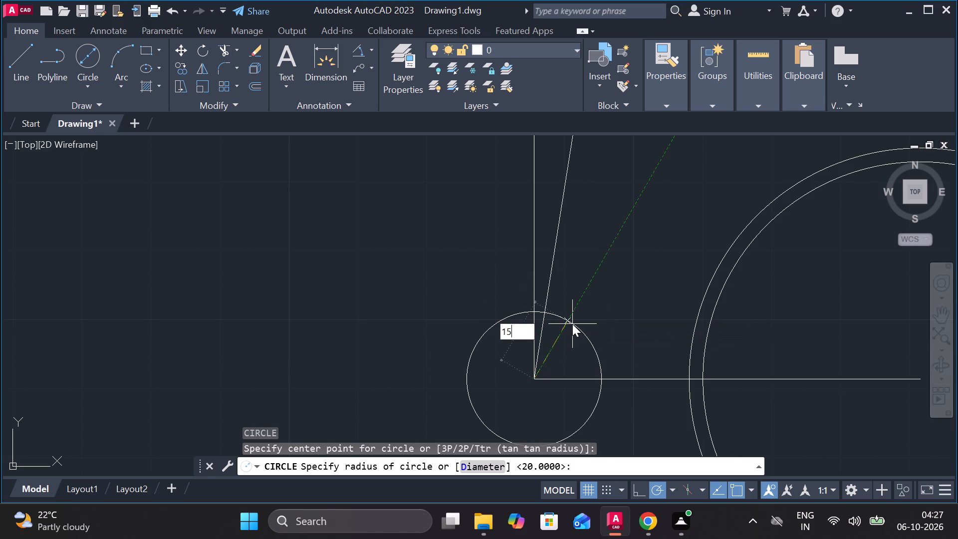
pyautogui.press('Return')
# Draw a circle of radius 10 centered on the corner where the horizontal, vertical and slanted lines meet.
pyautogui.scroll(-2, 572, 324)
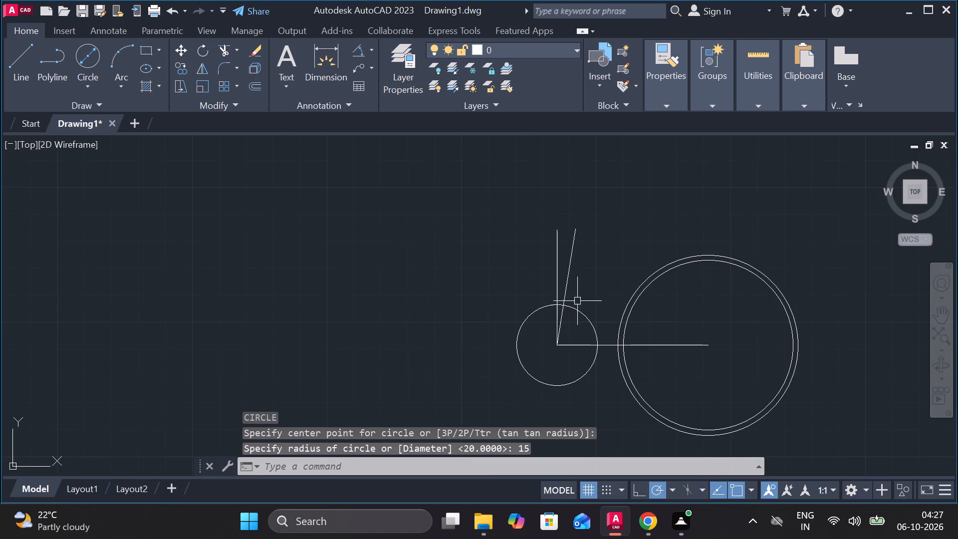
pyautogui.press('c')
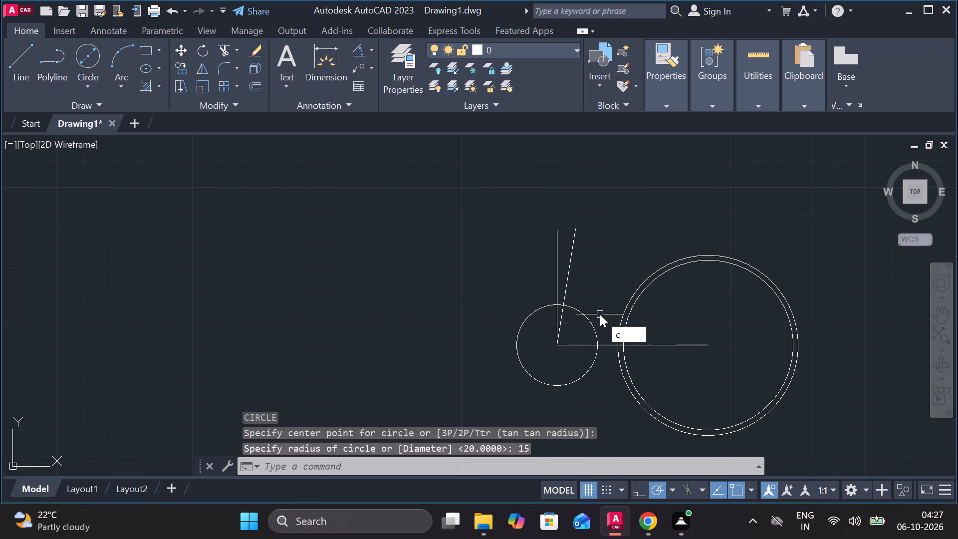
pyautogui.press('Return')
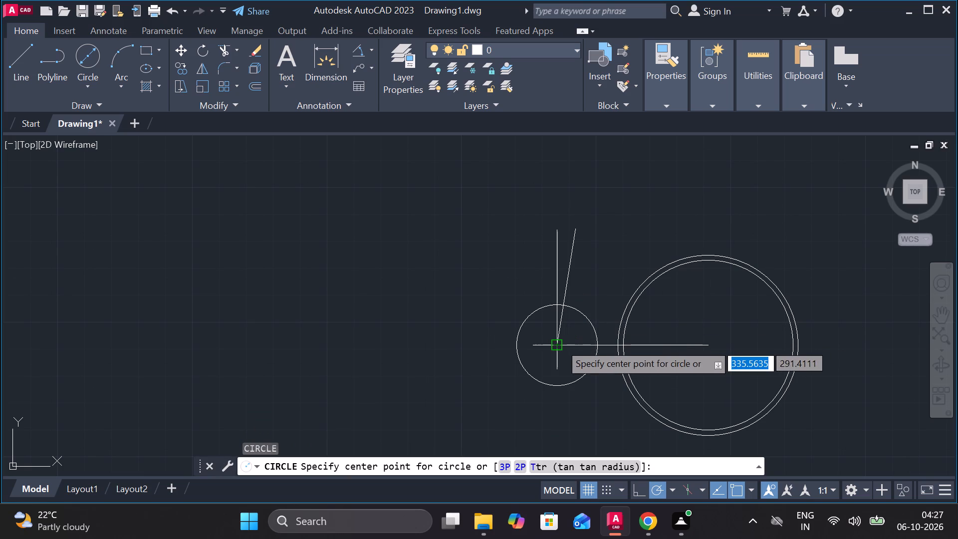
pyautogui.click(560, 343)
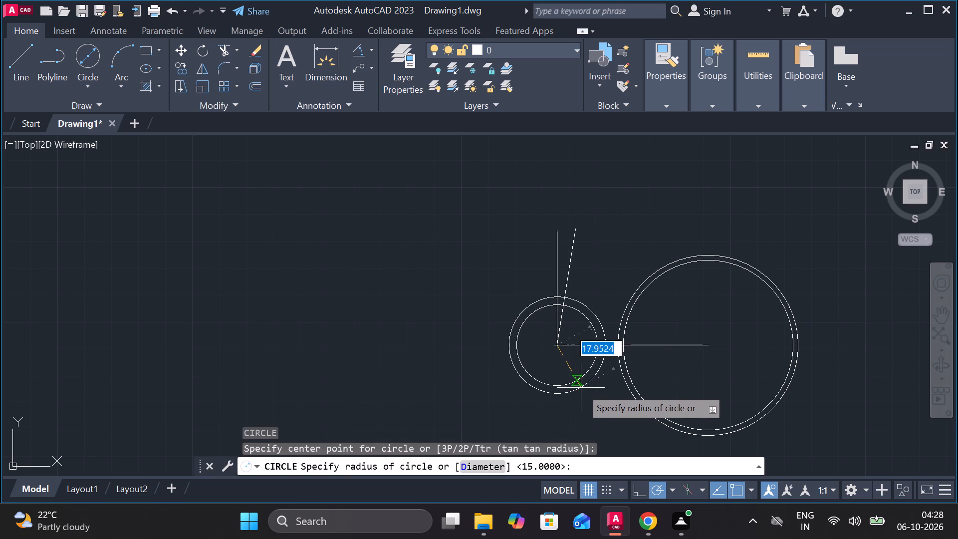
pyautogui.press('1')
pyautogui.press('0')
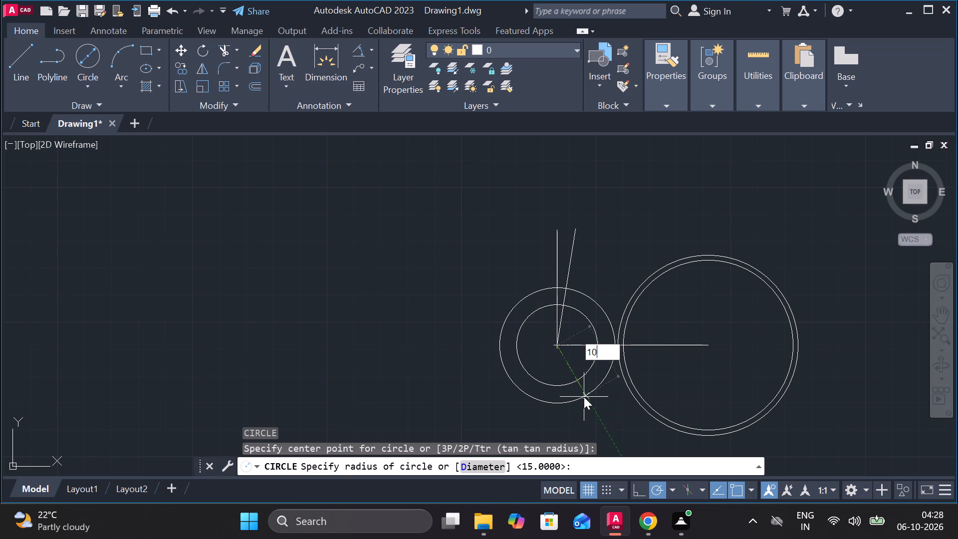
pyautogui.press('Return')
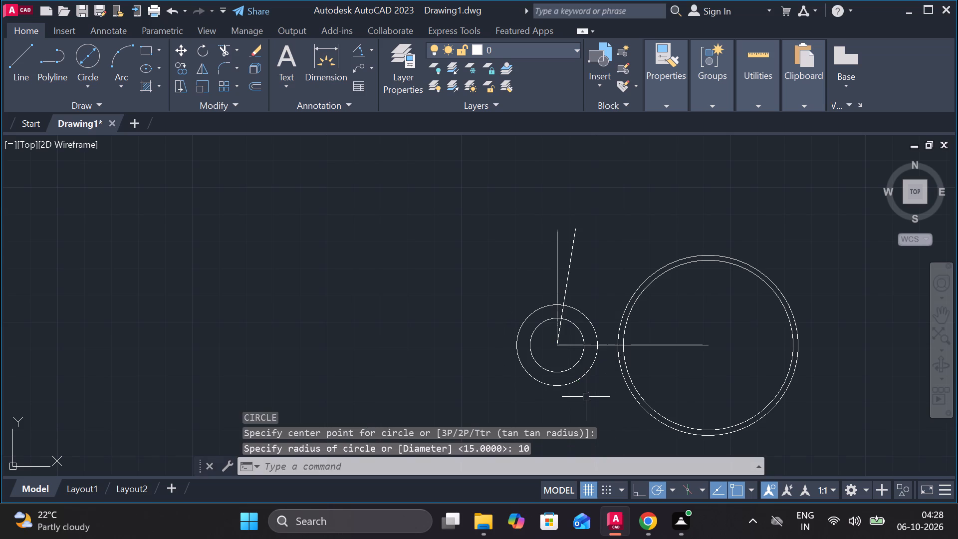
# Move the radius-10 circle from the corner by 43 along the slanted line toward its upper end.
pyautogui.click(576, 330)
pyautogui.press('m')
pyautogui.press('Return')
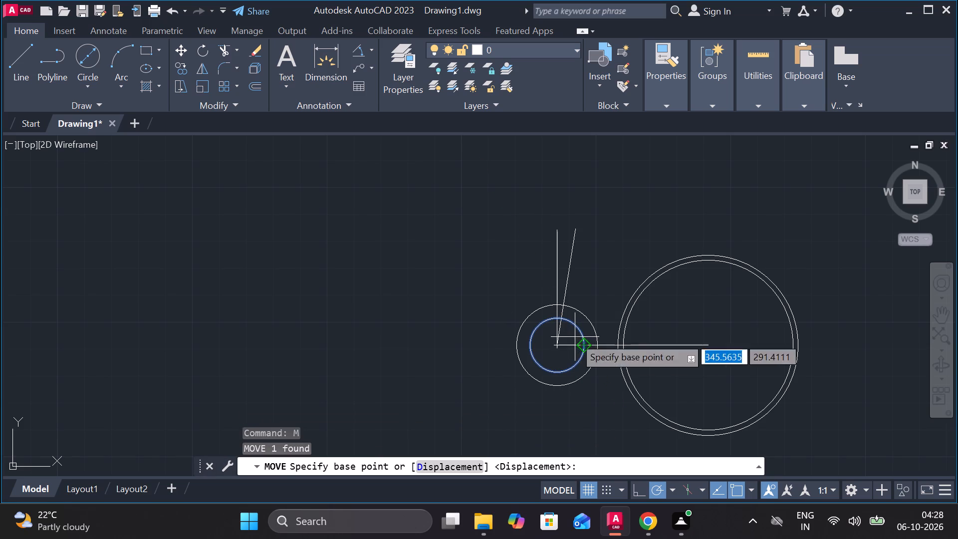
pyautogui.click(560, 344)
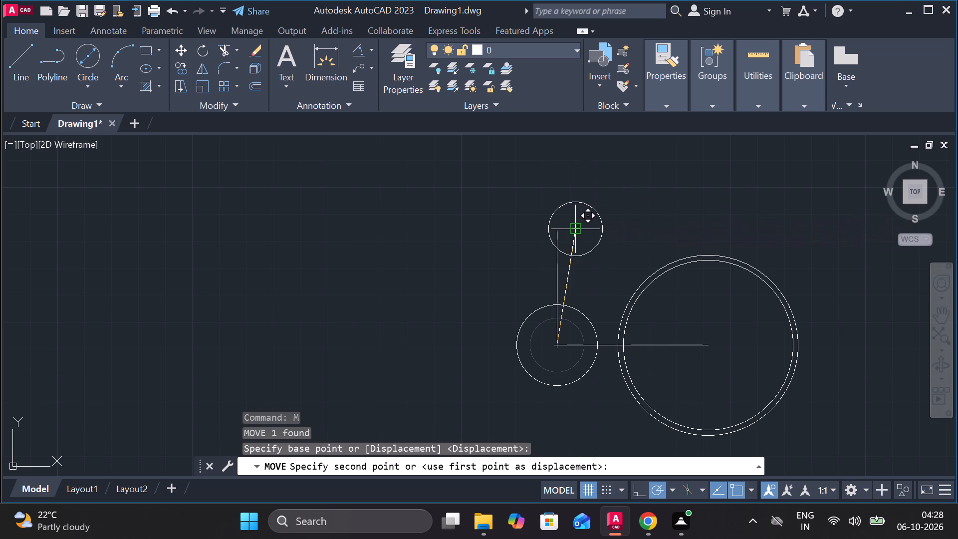
pyautogui.write('43')
pyautogui.press('Return')
# Draw a line tangent to the right sides of the small upper circle and the radius-15 circle.
pyautogui.scroll(-1, 590, 288)
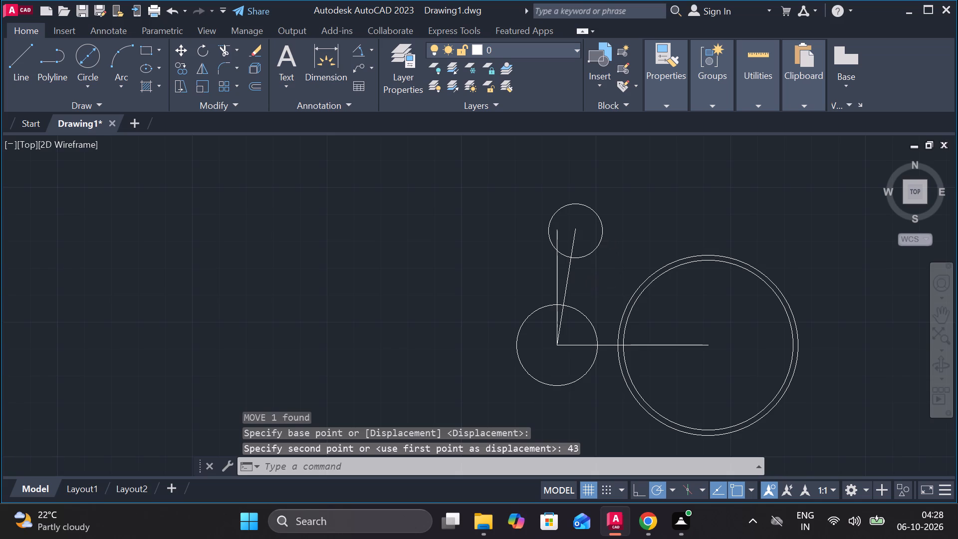
pyautogui.scroll(1, 590, 288)
pyautogui.press('l')
pyautogui.press('Return')
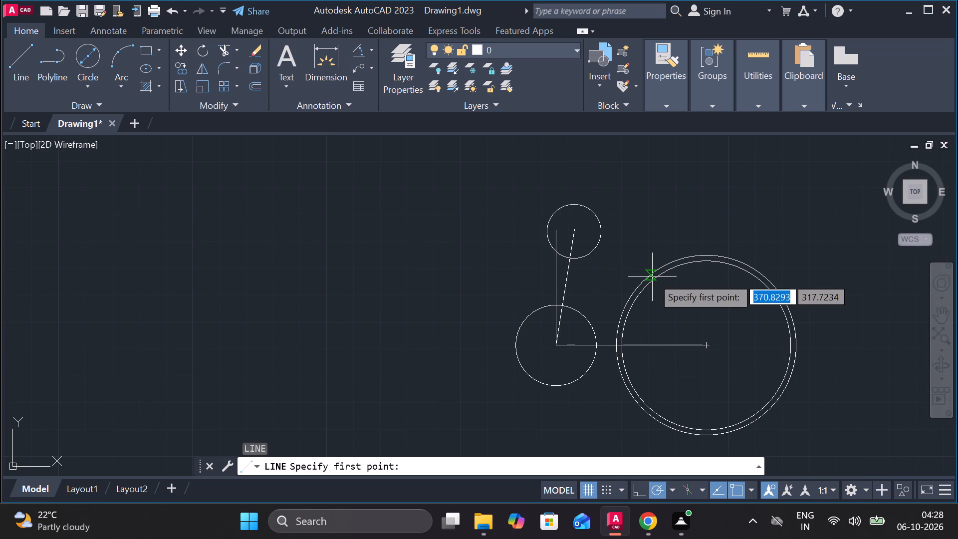
pyautogui.write('tan')
pyautogui.press('Return')
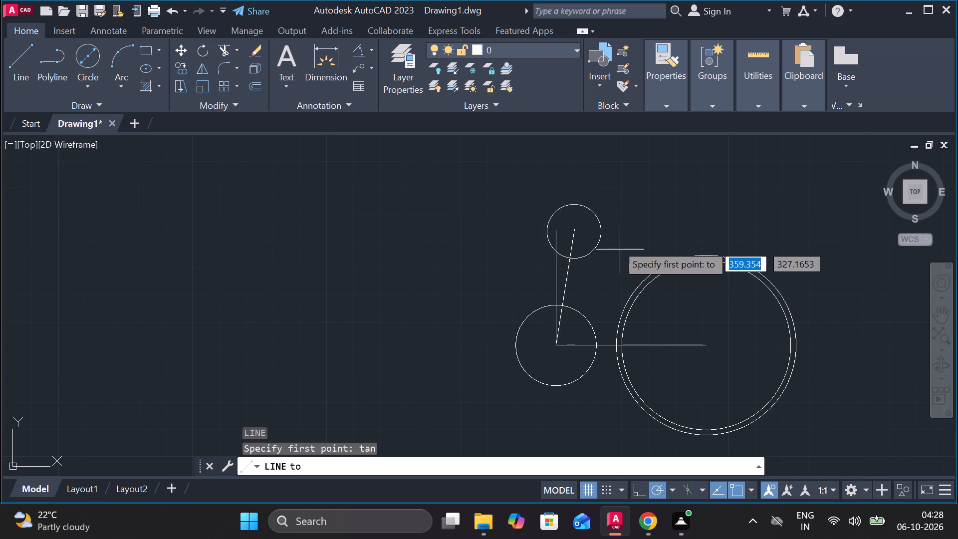
pyautogui.click(597, 224)
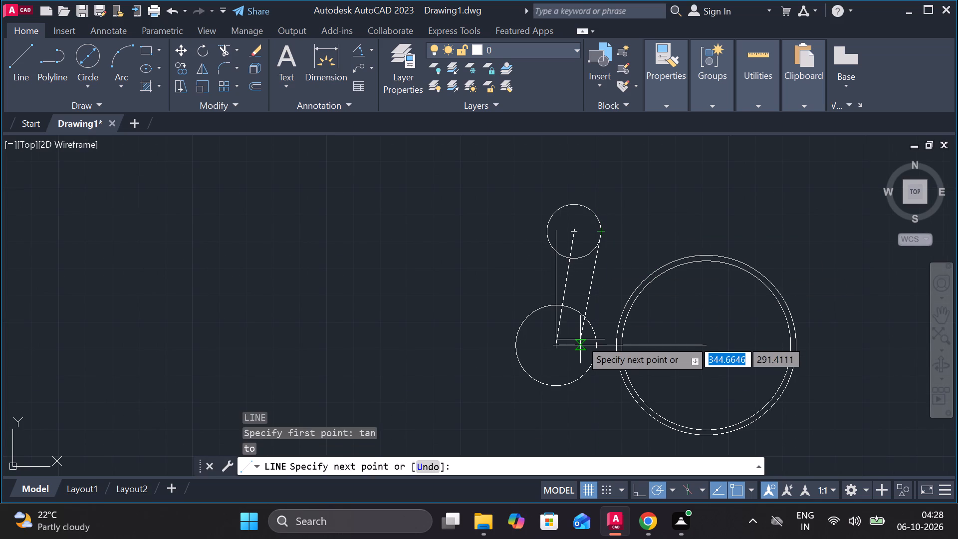
pyautogui.write('tan')
pyautogui.press('Return')
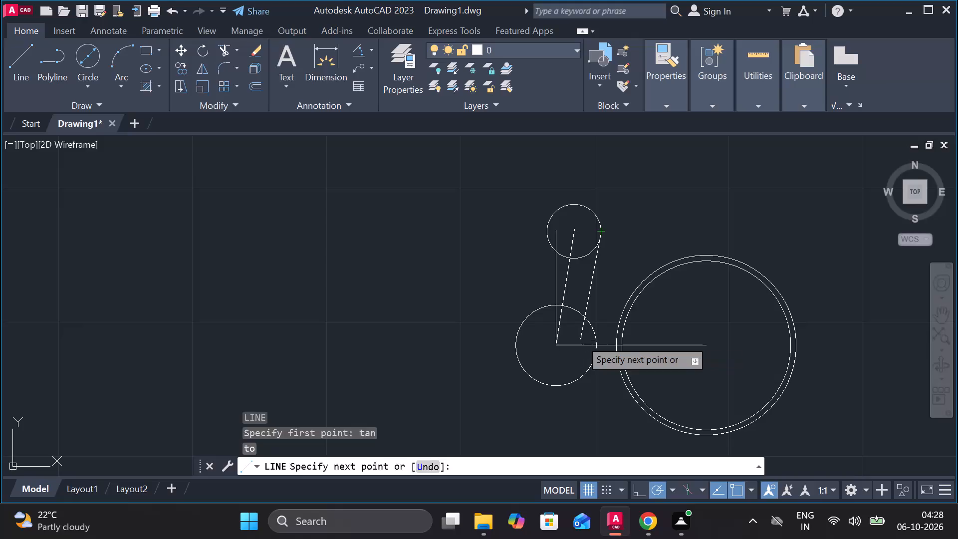
pyautogui.click(588, 354)
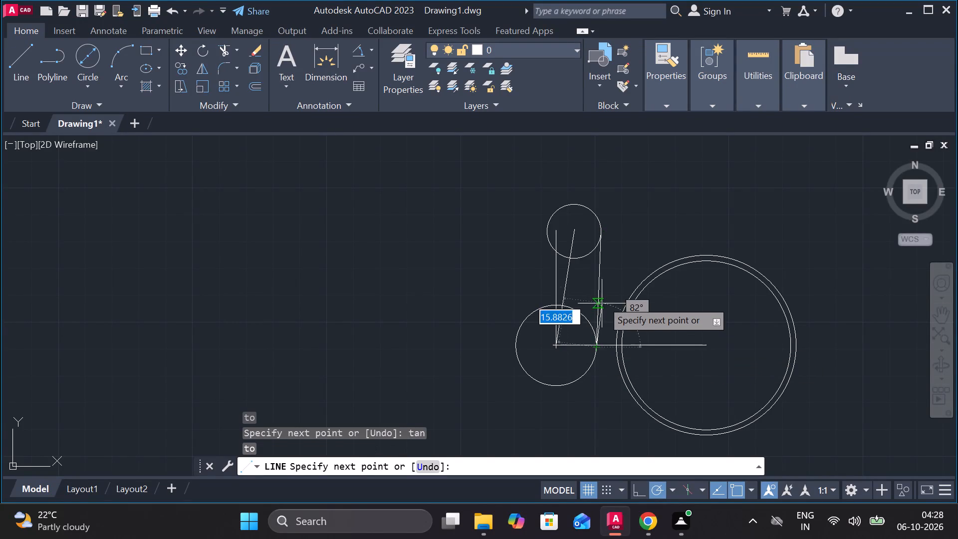
pyautogui.press('Escape')
# Draw a line tangent to the left sides of the small upper circle and the radius-15 circle.
pyautogui.press('l')
pyautogui.press('Return')
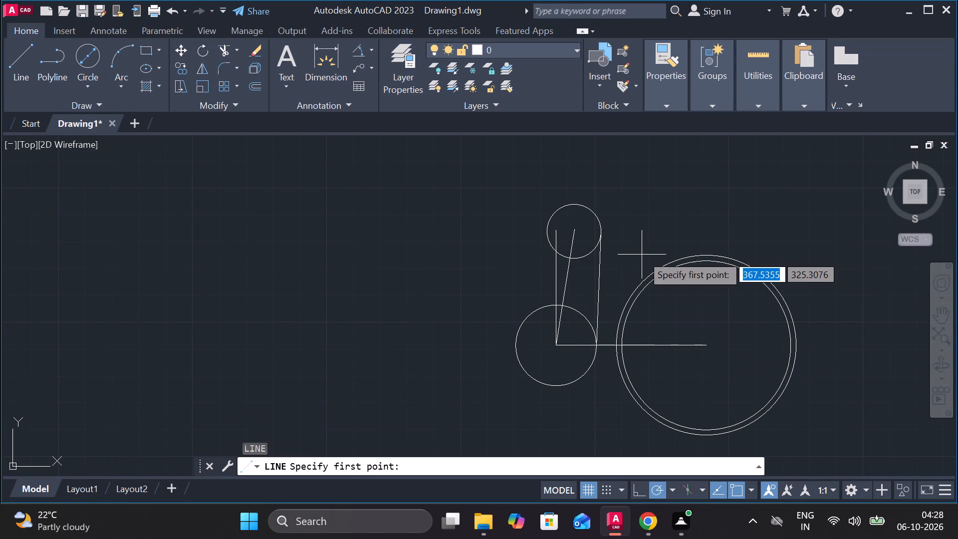
pyautogui.write('tan')
pyautogui.press('Return')
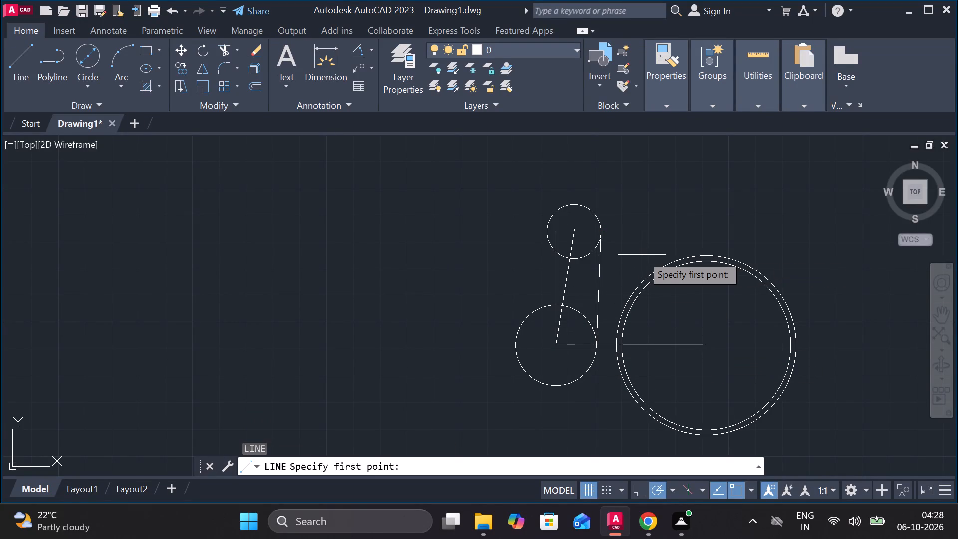
pyautogui.click(551, 226)
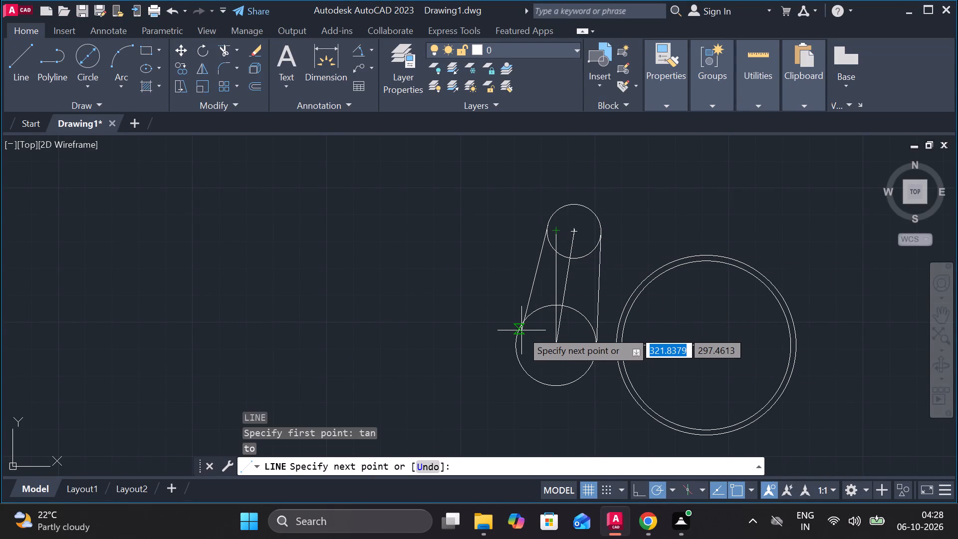
pyautogui.write('tan')
pyautogui.press('Return')
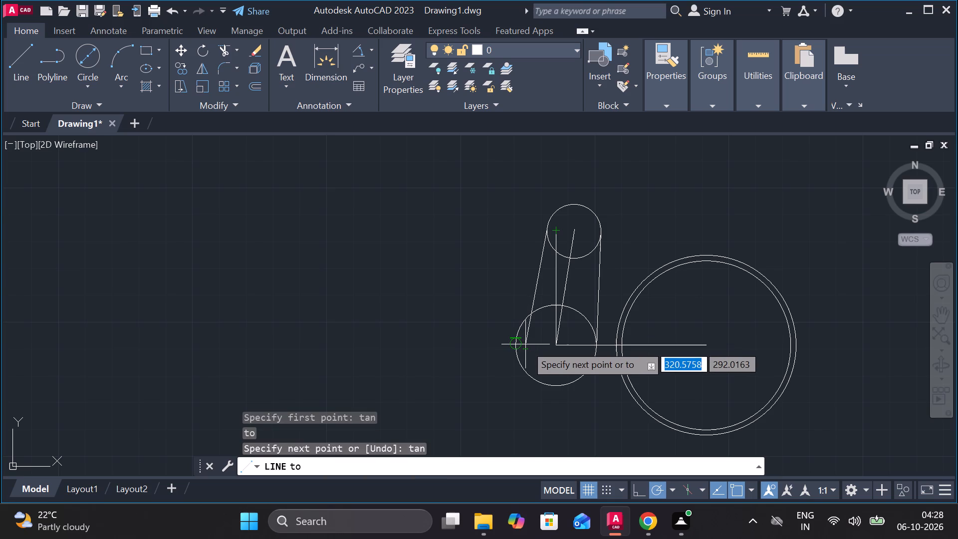
pyautogui.click(518, 338)
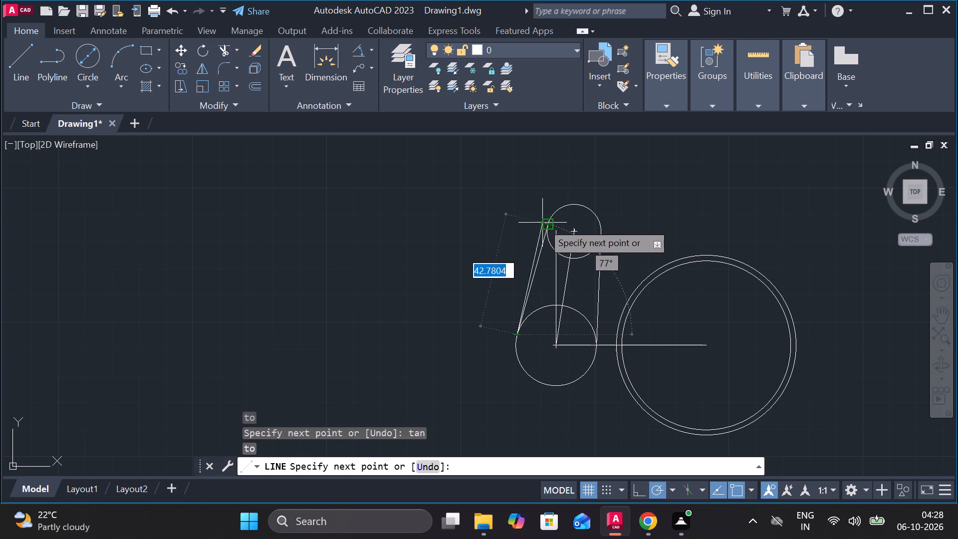
pyautogui.press('Escape')
# Trim away the upper arc of the radius-15 circle between the two tangent lines.
pyautogui.write('tr')
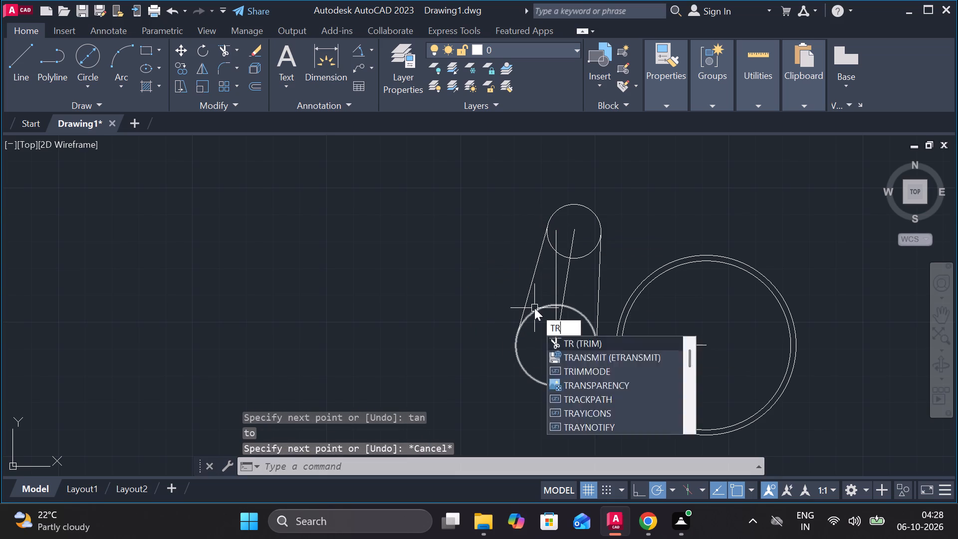
pyautogui.press('Return')
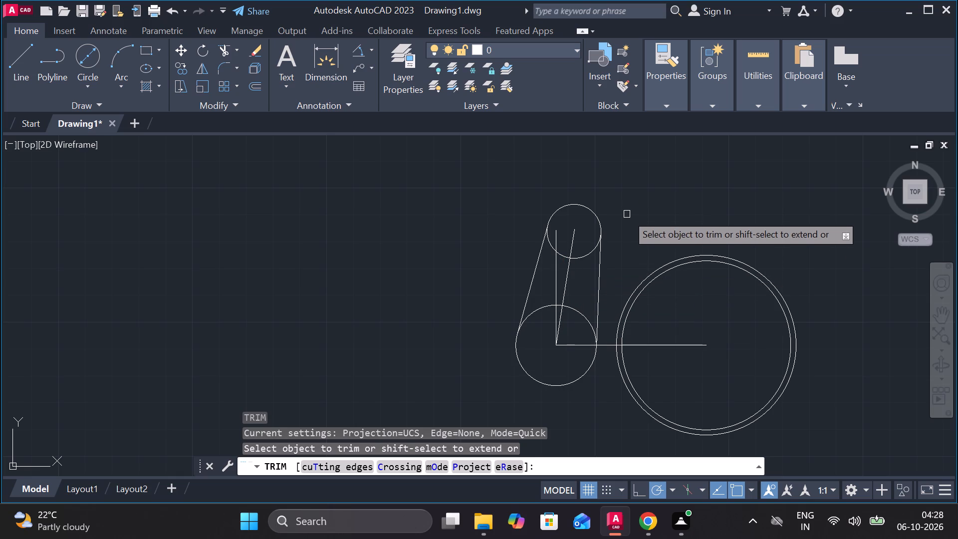
pyautogui.scroll(-2, 619, 254)
pyautogui.scroll(3, 595, 282)
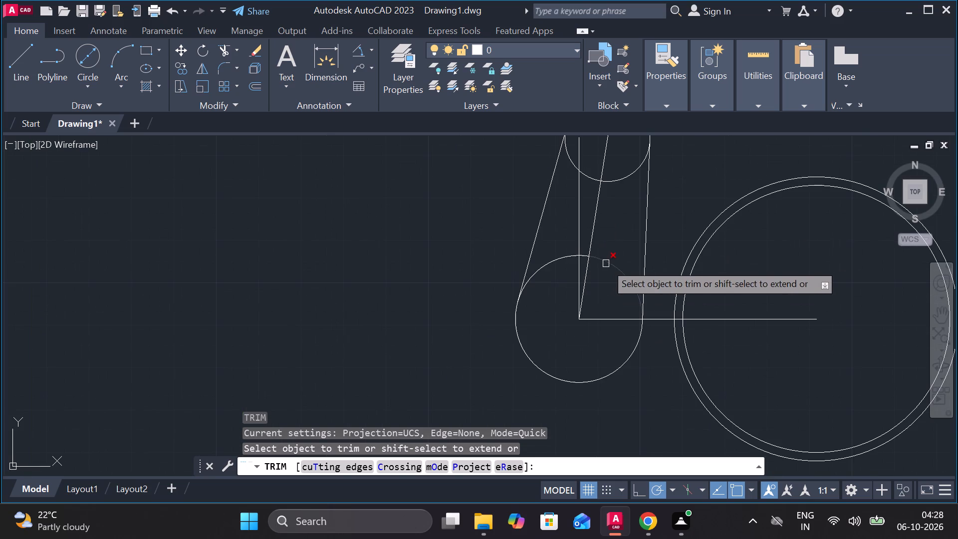
pyautogui.click(613, 259)
pyautogui.click(613, 297)
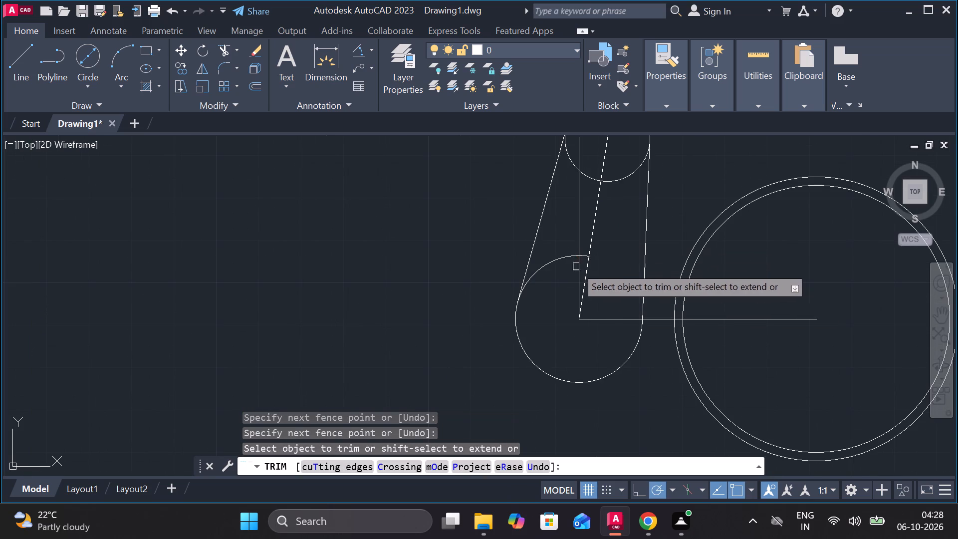
pyautogui.moveTo(557, 234); pyautogui.dragTo(558, 268)
pyautogui.click(557, 329)
pyautogui.scroll(3, 568, 245)
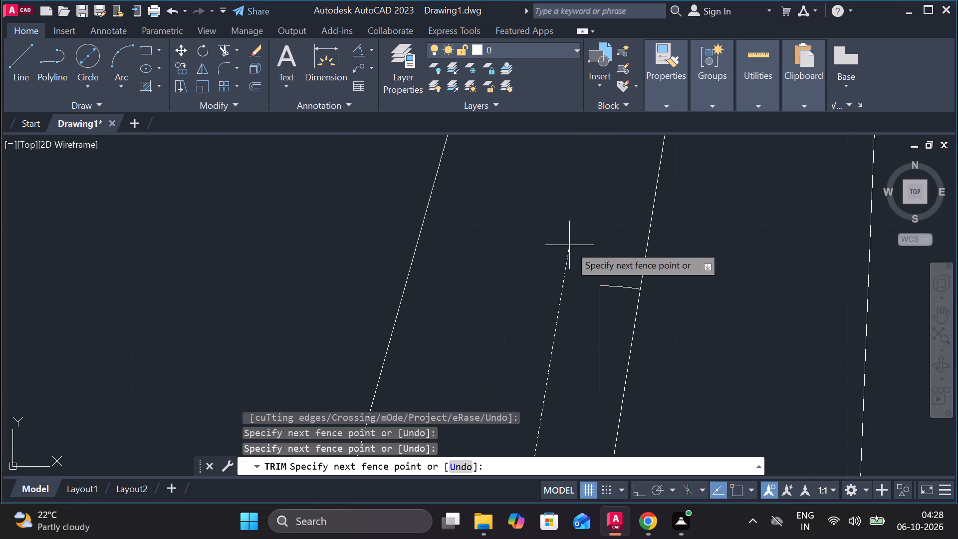
pyautogui.click(561, 262)
pyautogui.click(620, 290)
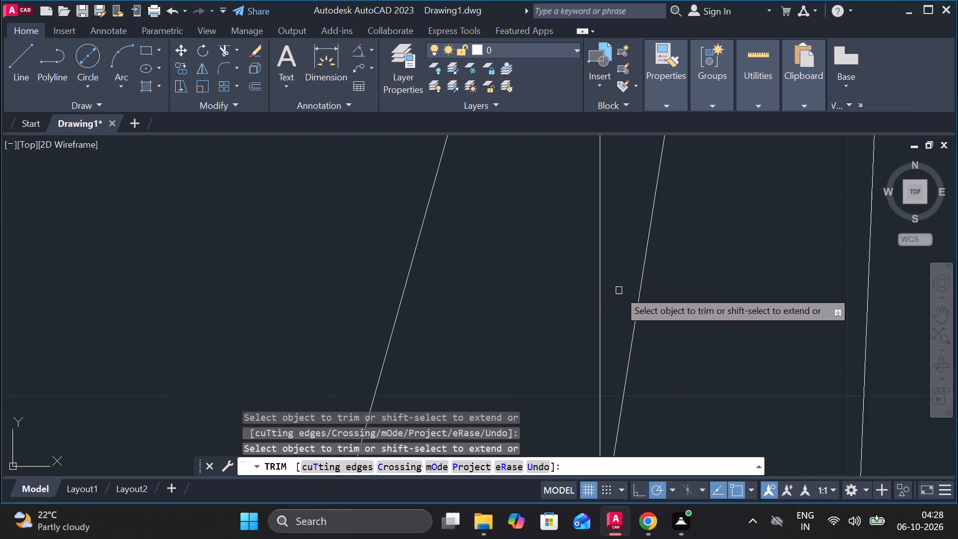
# Trim the small upper circle's lower arc from the right tangent line to the vertical line.
pyautogui.scroll(-3, 618, 277)
pyautogui.scroll(2, 651, 179)
pyautogui.click(659, 159)
pyautogui.click(654, 313)
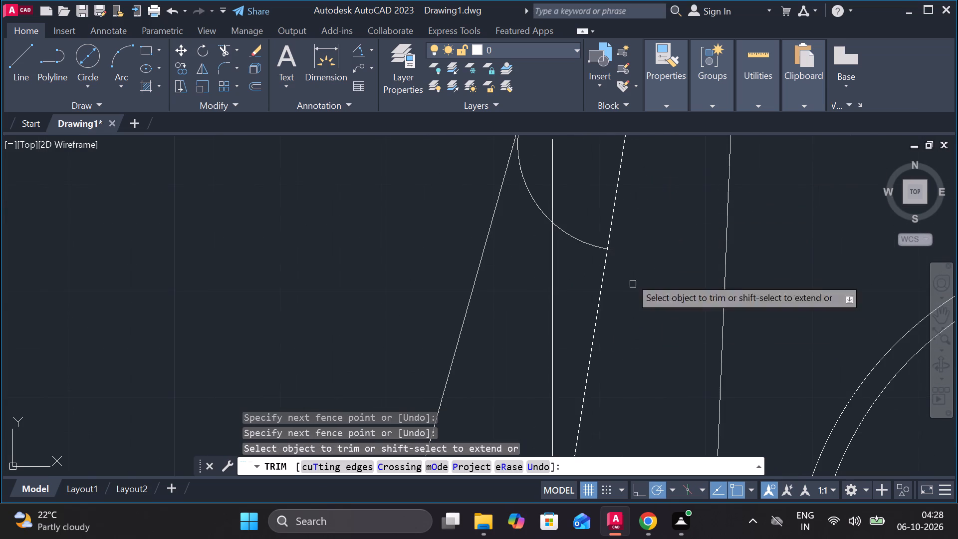
pyautogui.click(596, 182)
pyautogui.click(578, 255)
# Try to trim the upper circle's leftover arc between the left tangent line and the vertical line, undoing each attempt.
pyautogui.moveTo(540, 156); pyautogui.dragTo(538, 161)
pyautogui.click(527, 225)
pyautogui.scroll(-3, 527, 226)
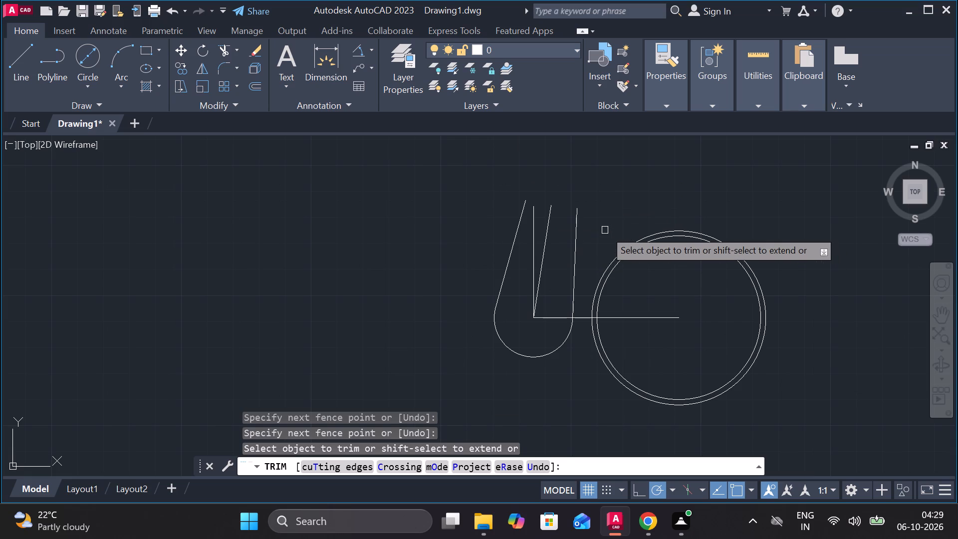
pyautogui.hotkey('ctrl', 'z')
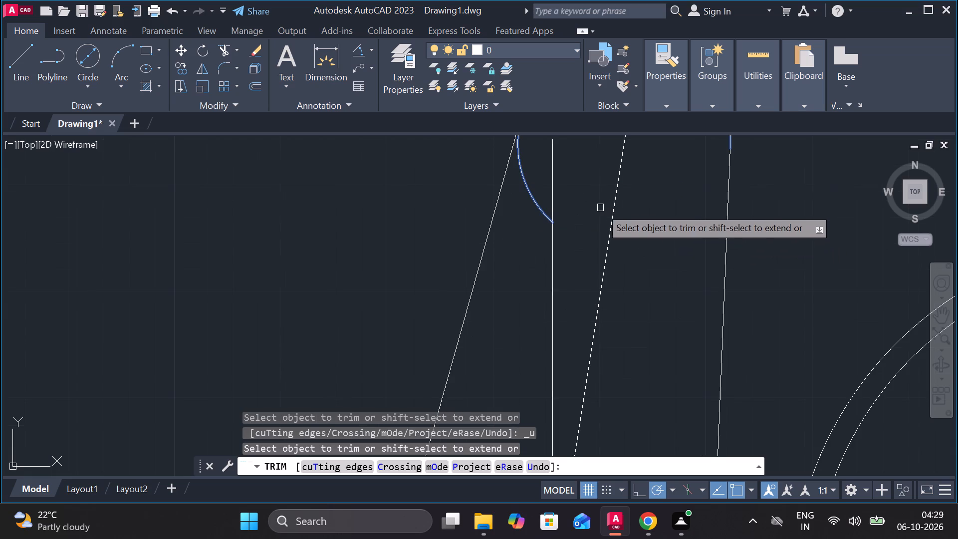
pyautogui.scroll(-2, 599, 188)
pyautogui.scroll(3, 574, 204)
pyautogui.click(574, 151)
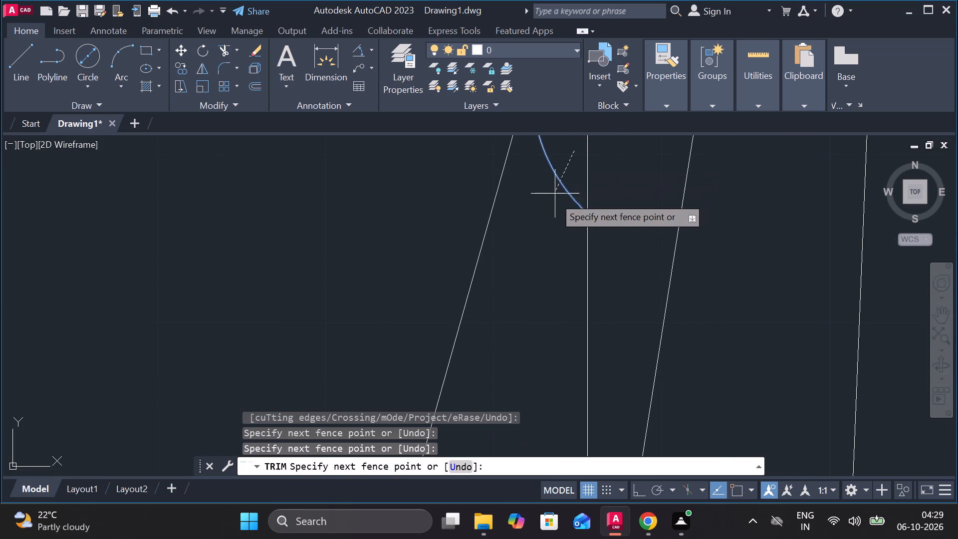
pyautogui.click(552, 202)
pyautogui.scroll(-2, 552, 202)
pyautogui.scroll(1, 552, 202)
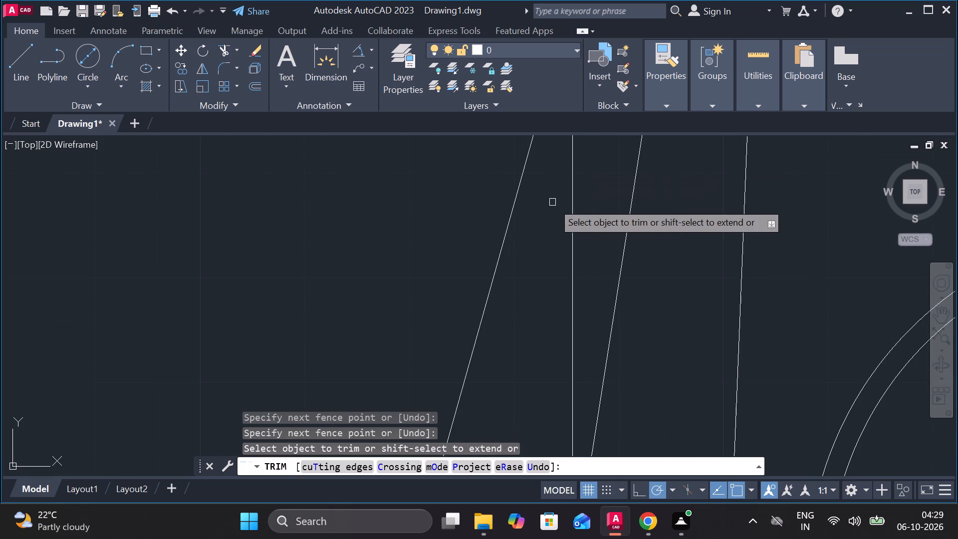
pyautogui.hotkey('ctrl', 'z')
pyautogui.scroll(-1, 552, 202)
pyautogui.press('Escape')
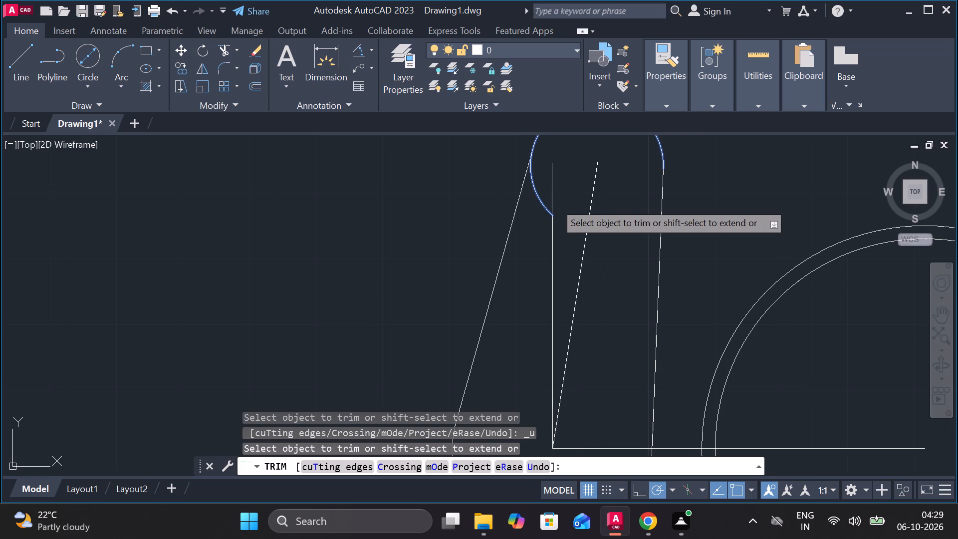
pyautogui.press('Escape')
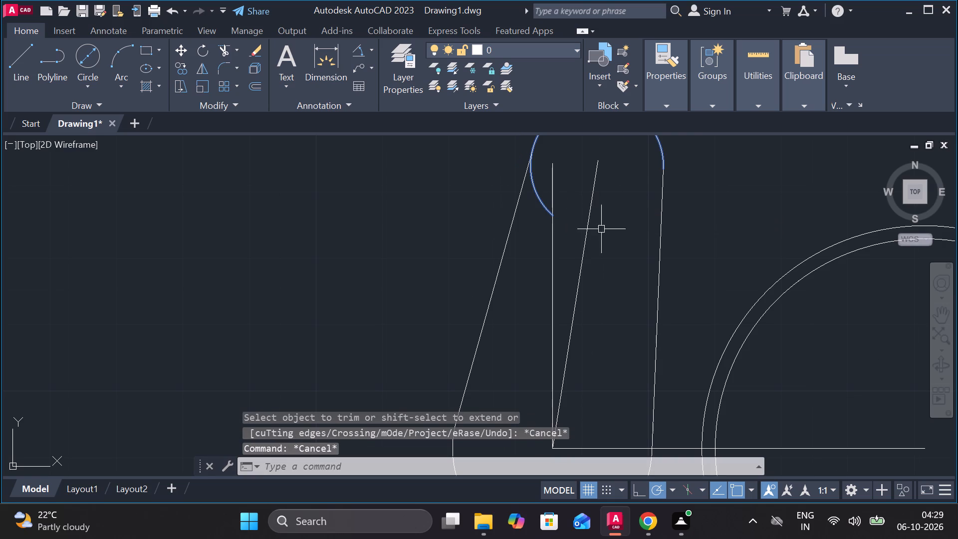
# Trim away the upper circle's leftover arc between the left tangent line and the vertical line.
pyautogui.moveTo(616, 209); pyautogui.dragTo(600, 317, button='middle')
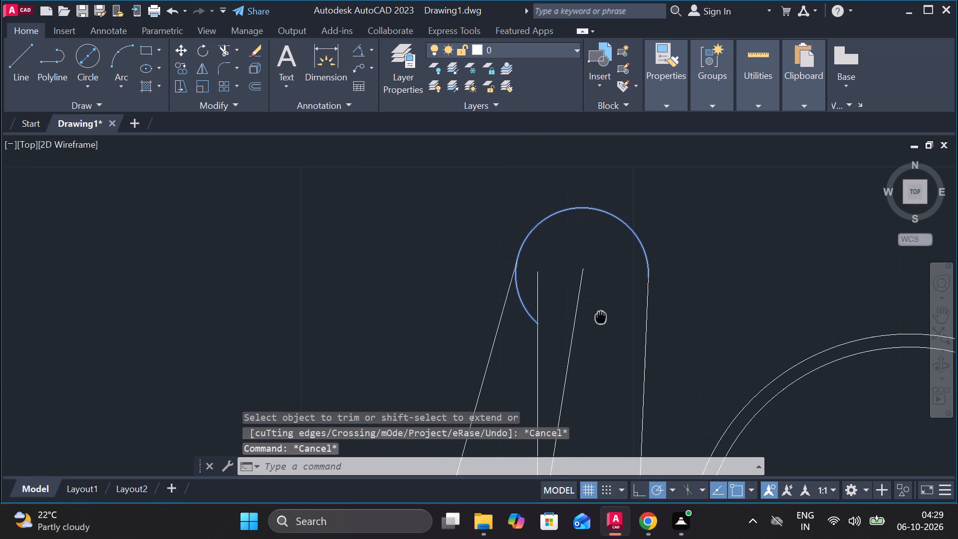
pyautogui.moveTo(600, 317); pyautogui.dragTo(596, 316, button='middle')
pyautogui.write('tr')
pyautogui.press('Return')
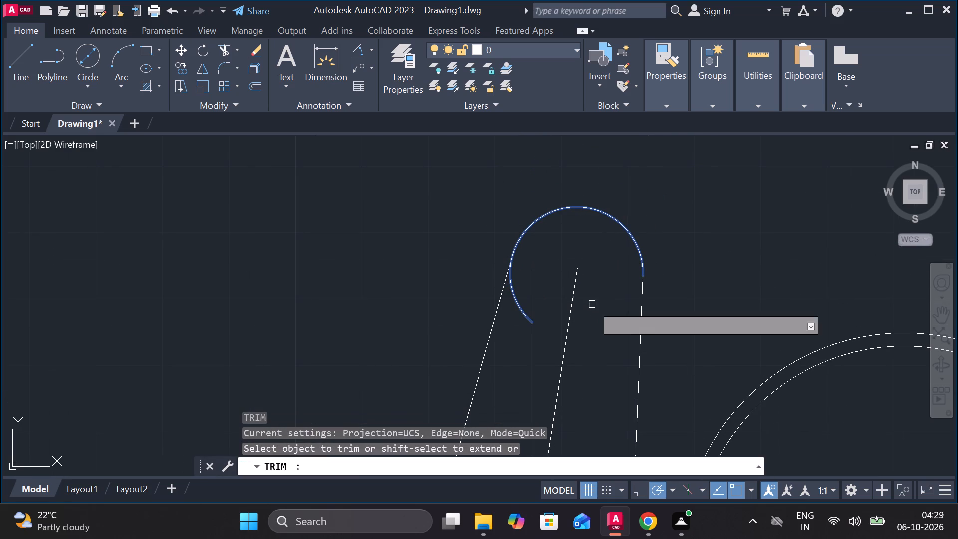
pyautogui.click(524, 315)
pyautogui.scroll(-3, 608, 275)
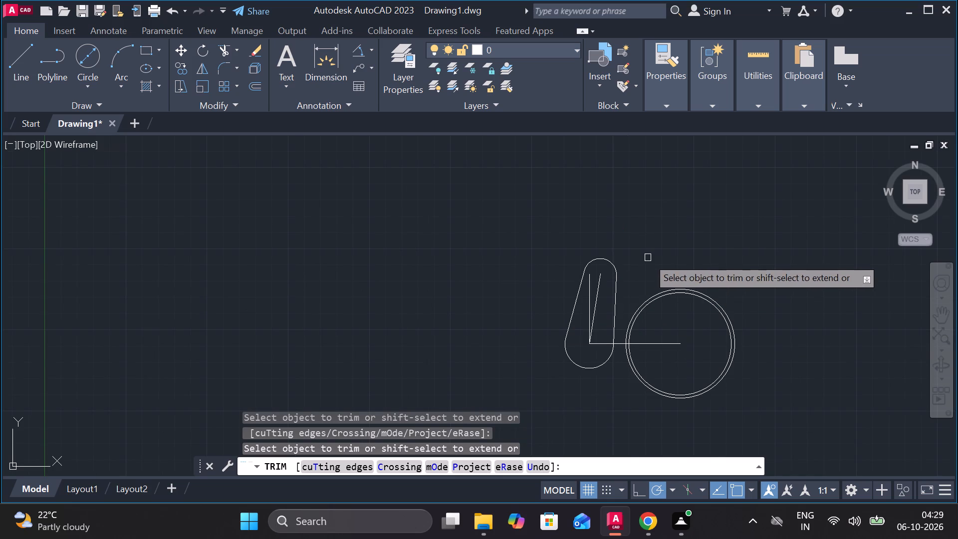
pyautogui.moveTo(648, 258); pyautogui.dragTo(634, 251, button='middle')
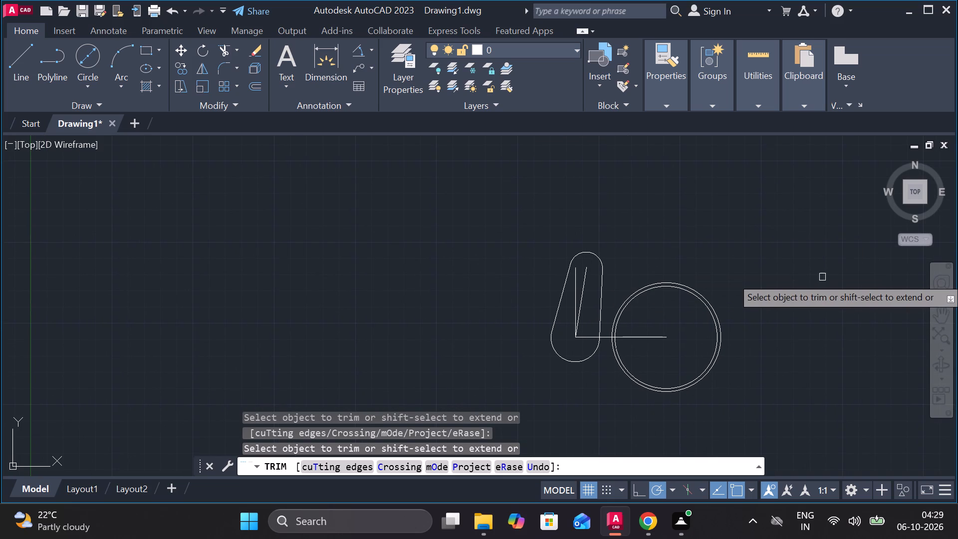
pyautogui.press('Escape')
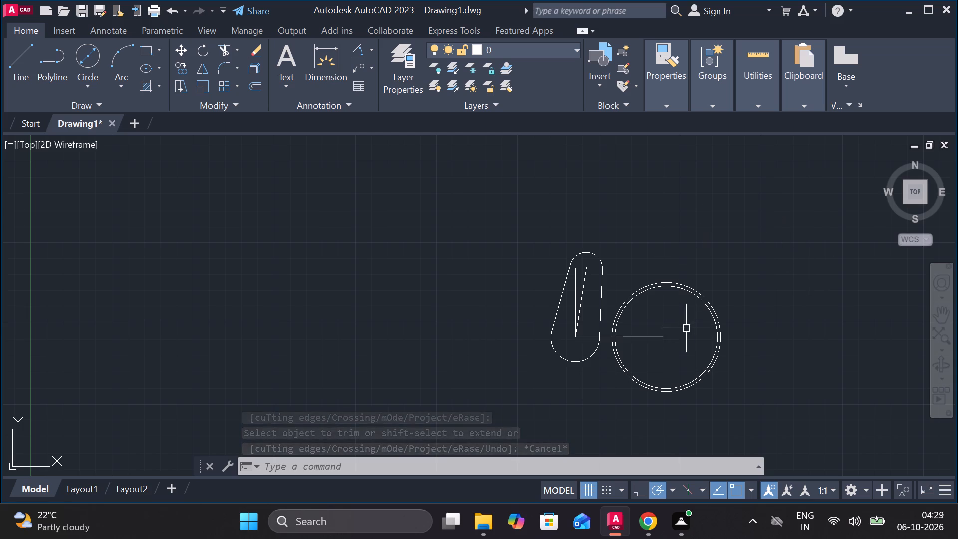
# Offset the horizontal centre line 48 downward, below the double circle.
pyautogui.click(662, 334)
pyautogui.press('o')
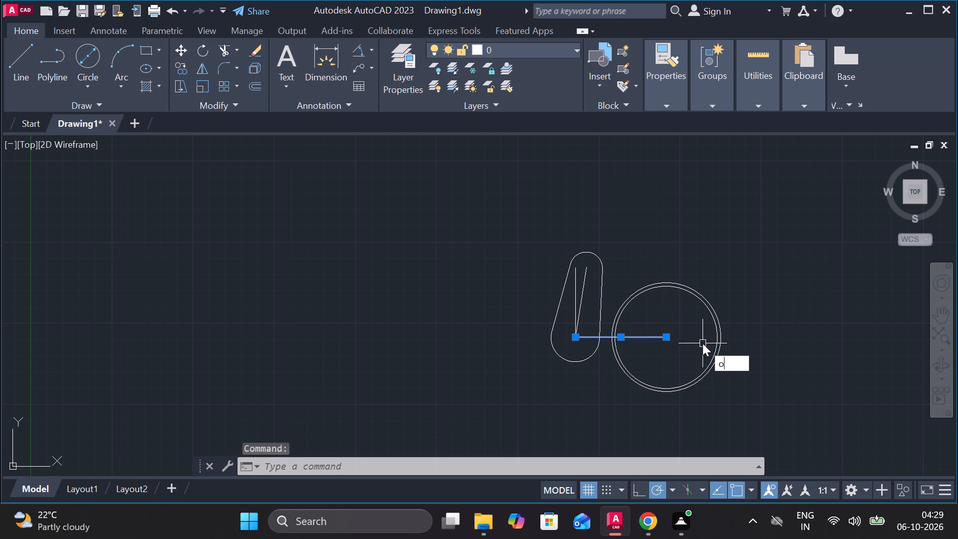
pyautogui.press('Return')
pyautogui.press('Return')
pyautogui.write('48')
pyautogui.press('Return')
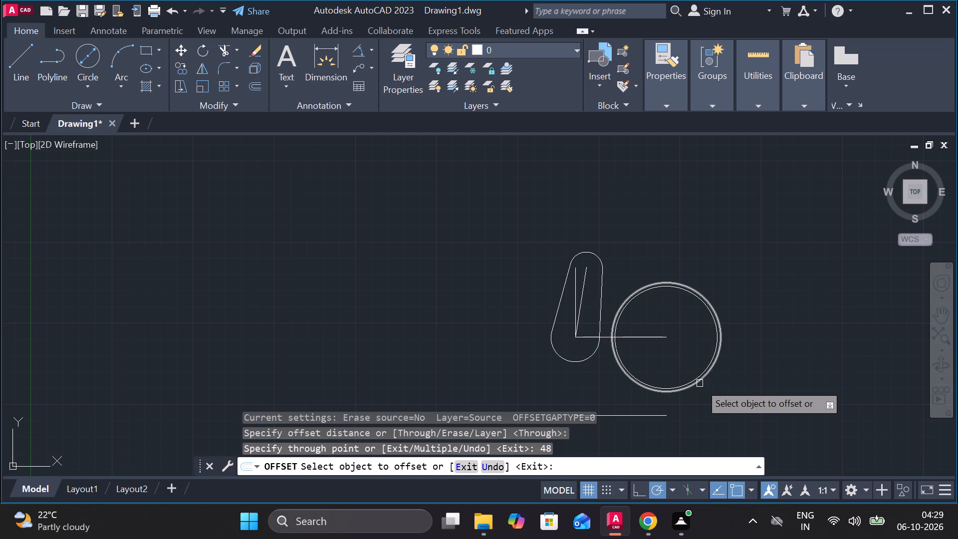
pyautogui.moveTo(702, 385); pyautogui.dragTo(690, 353, button='middle')
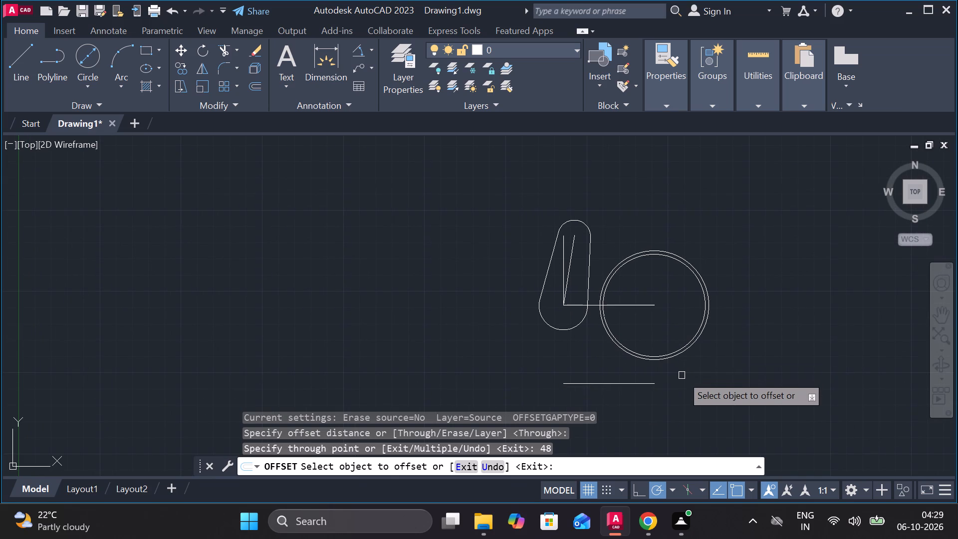
pyautogui.press('Escape')
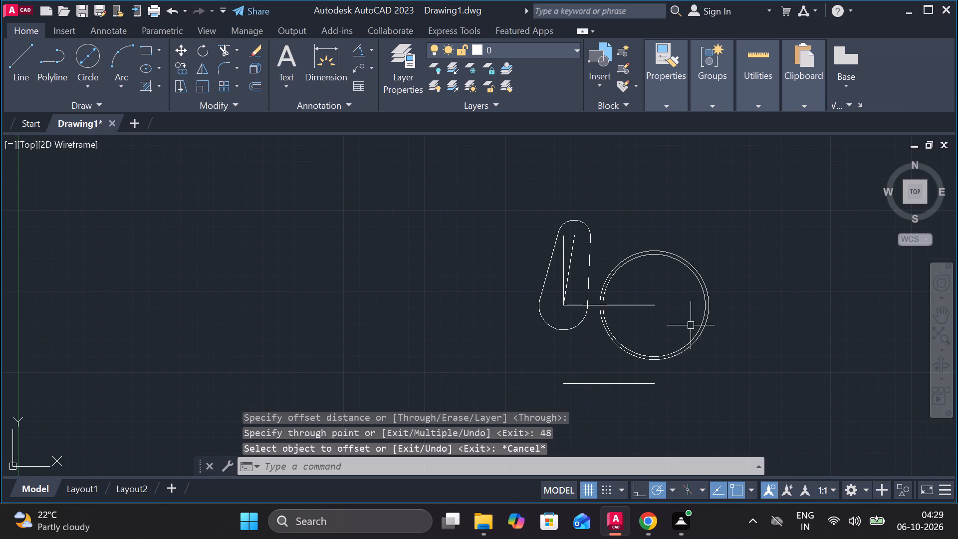
# Draw a vertical line from the double circle's centre straight down past the offset line.
pyautogui.press('l')
pyautogui.press('Return')
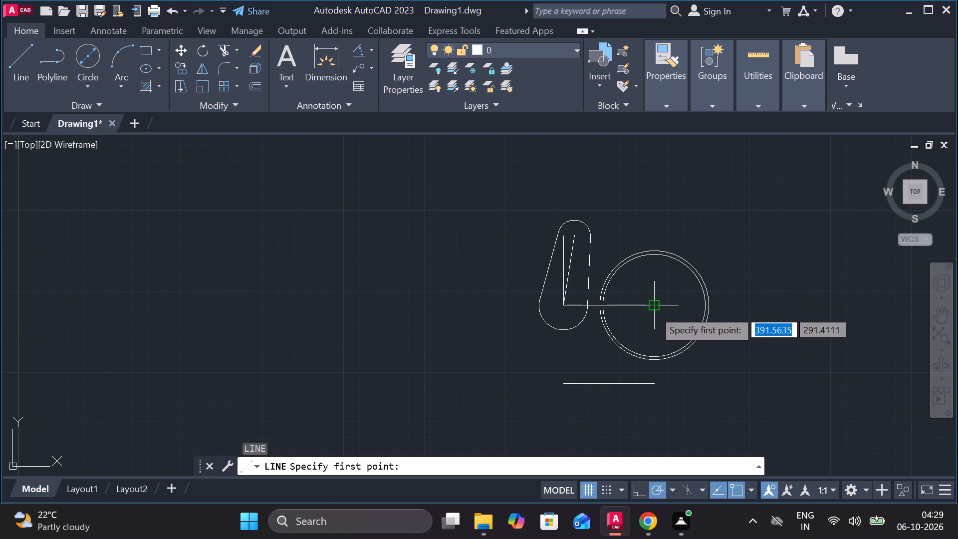
pyautogui.click(651, 301)
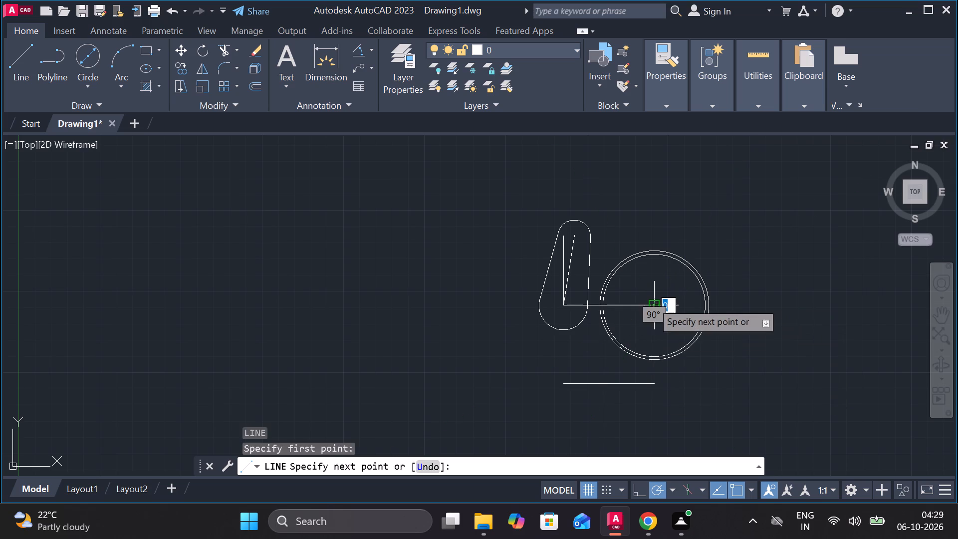
pyautogui.click(649, 419)
pyautogui.press('Escape')
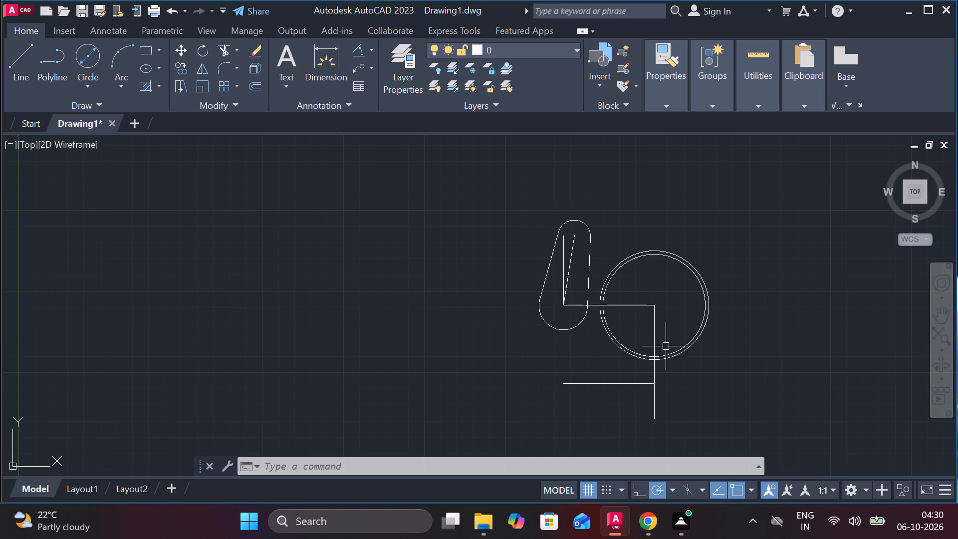
# Lengthen the offset horizontal line at its right end by about 76, beyond the double circle.
pyautogui.moveTo(710, 366); pyautogui.dragTo(690, 361, button='middle')
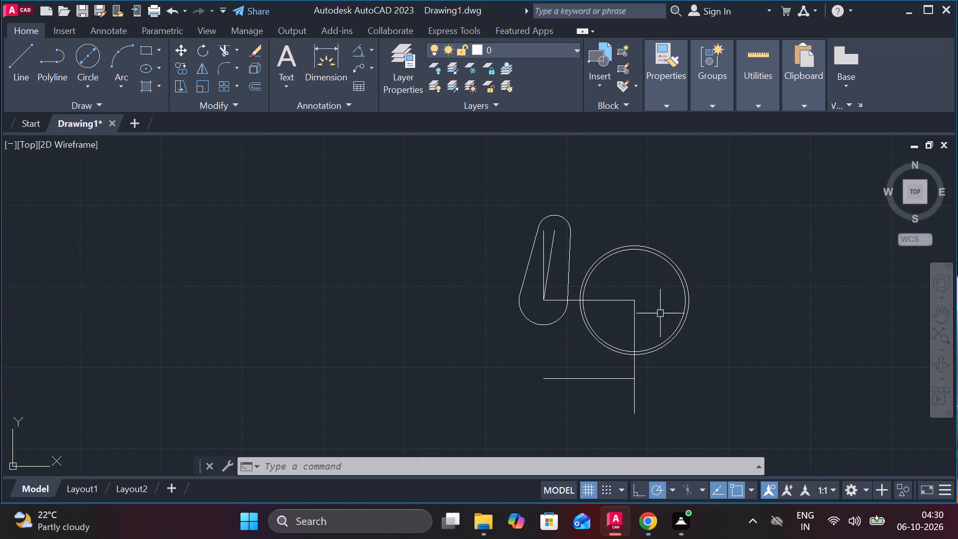
pyautogui.click(596, 377)
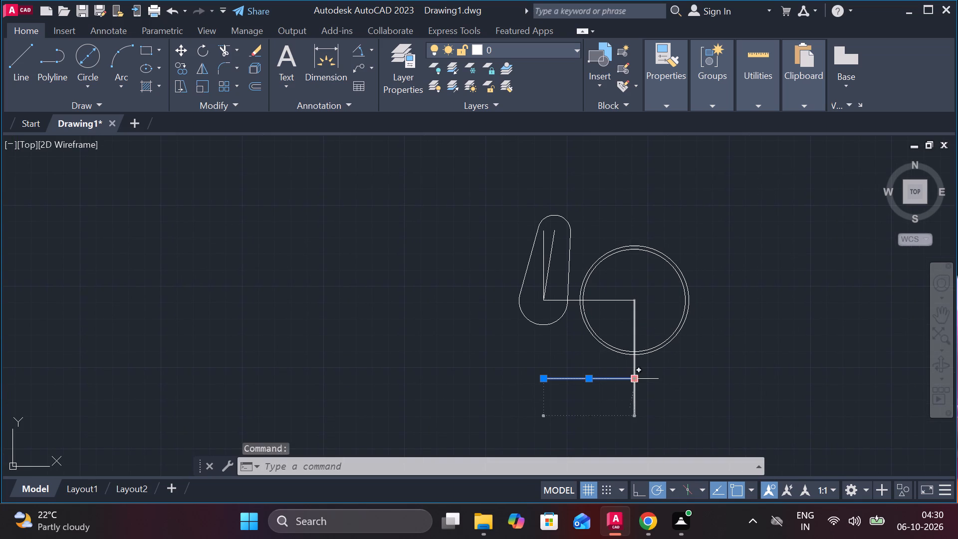
pyautogui.click(667, 422)
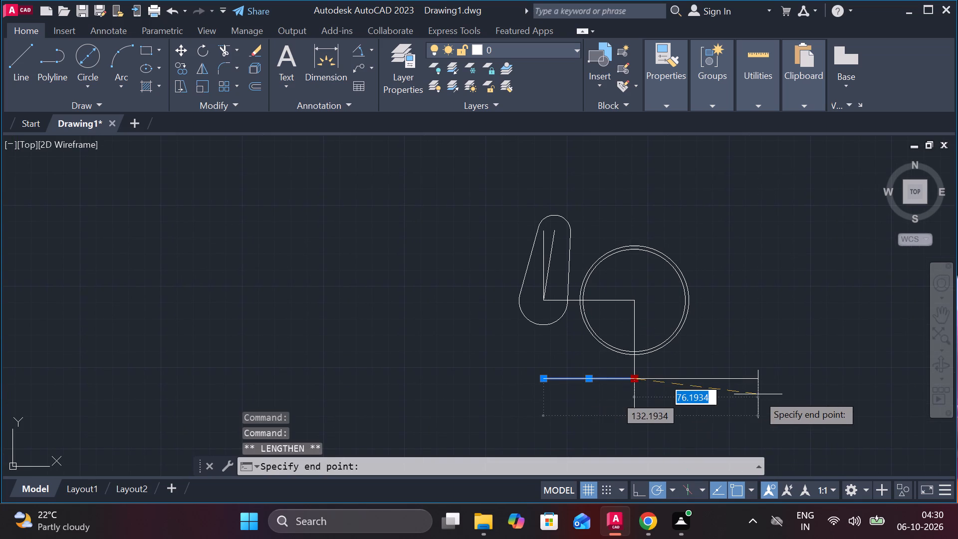
pyautogui.click(758, 394)
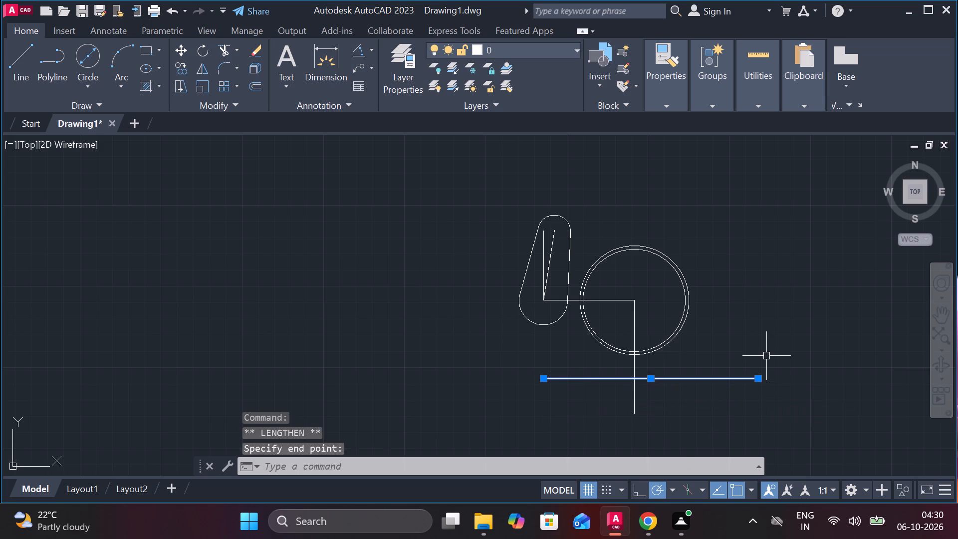
pyautogui.press('Escape')
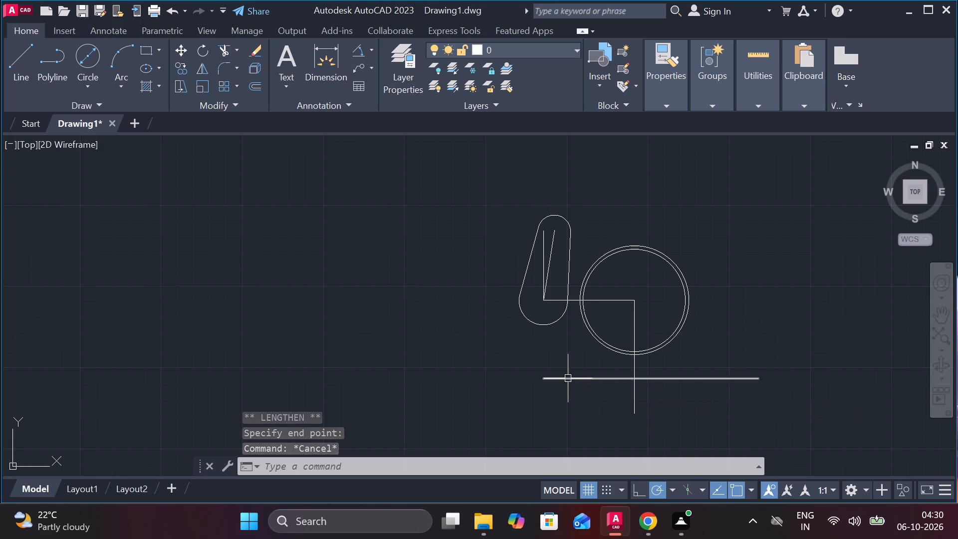
# Check the vertical distance between the horizontal centre line and its offset copy with a linear dimension.
pyautogui.click(369, 53)
pyautogui.click(393, 78)
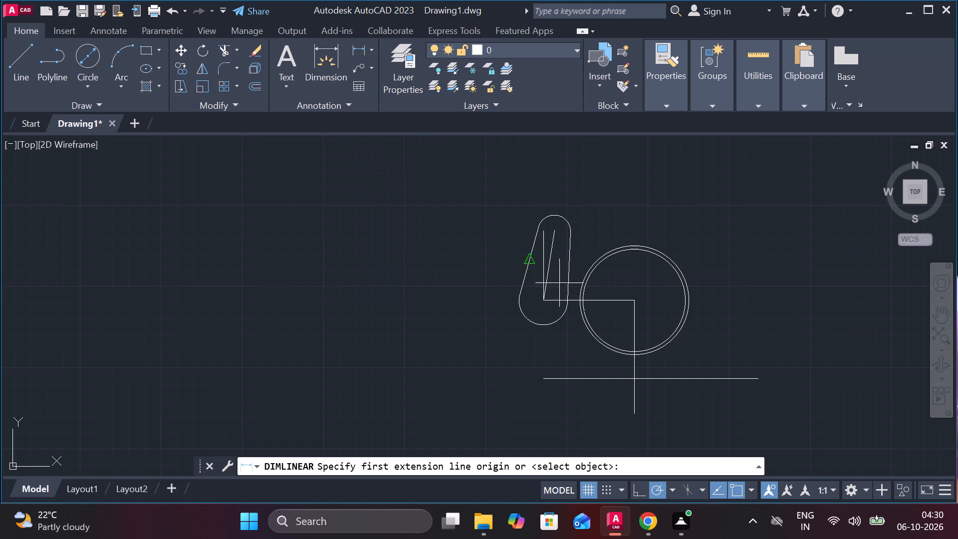
pyautogui.click(605, 298)
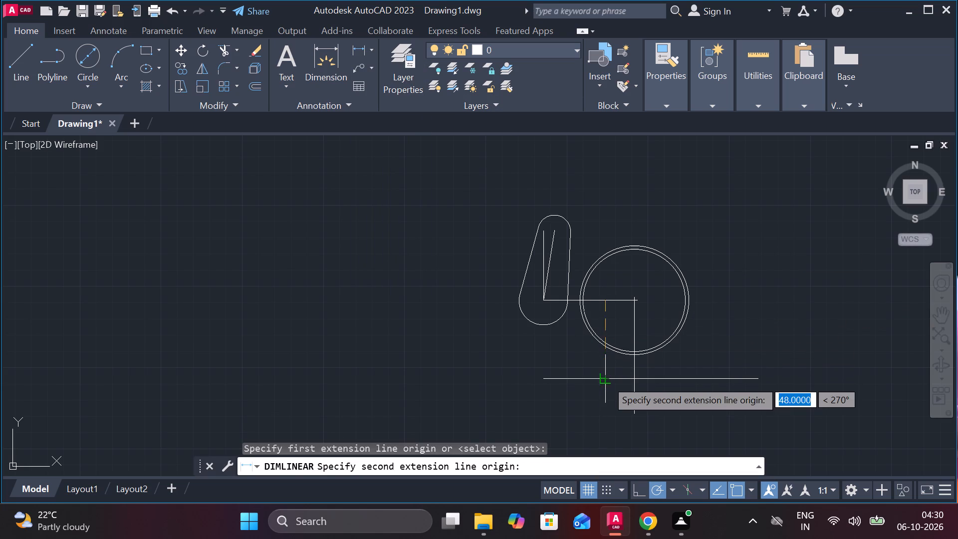
pyautogui.press('Escape')
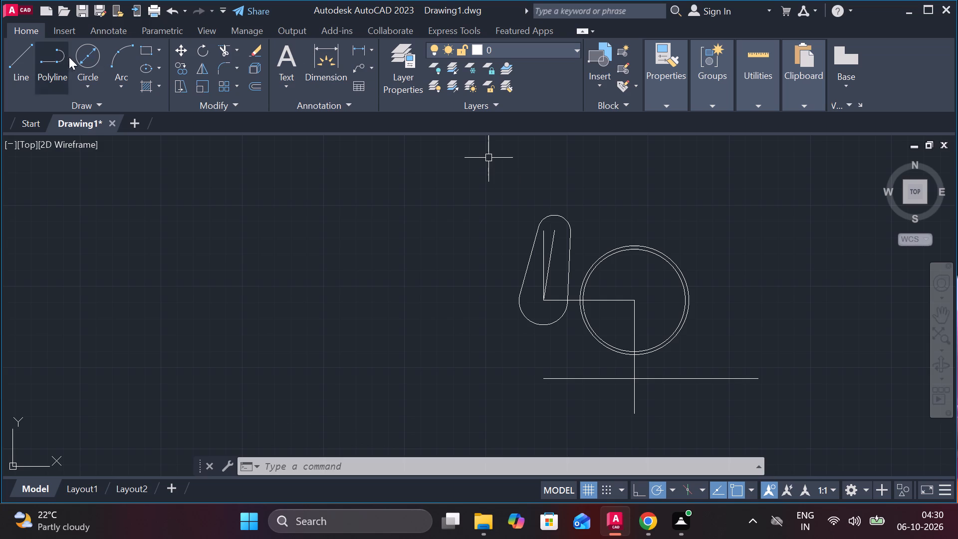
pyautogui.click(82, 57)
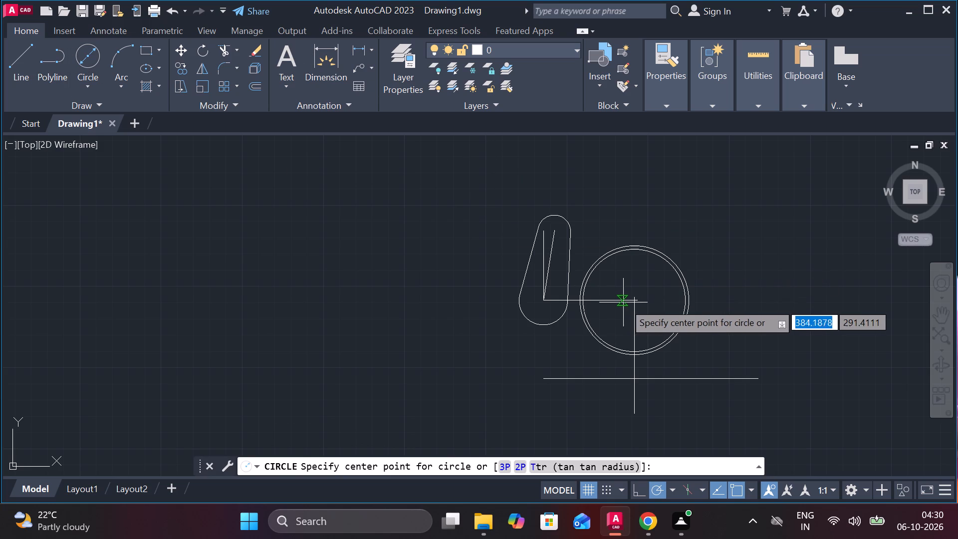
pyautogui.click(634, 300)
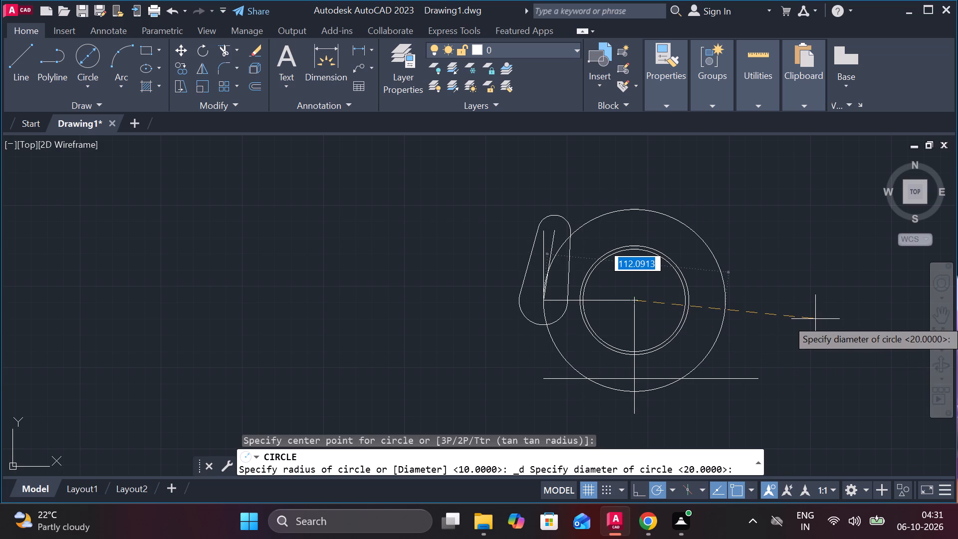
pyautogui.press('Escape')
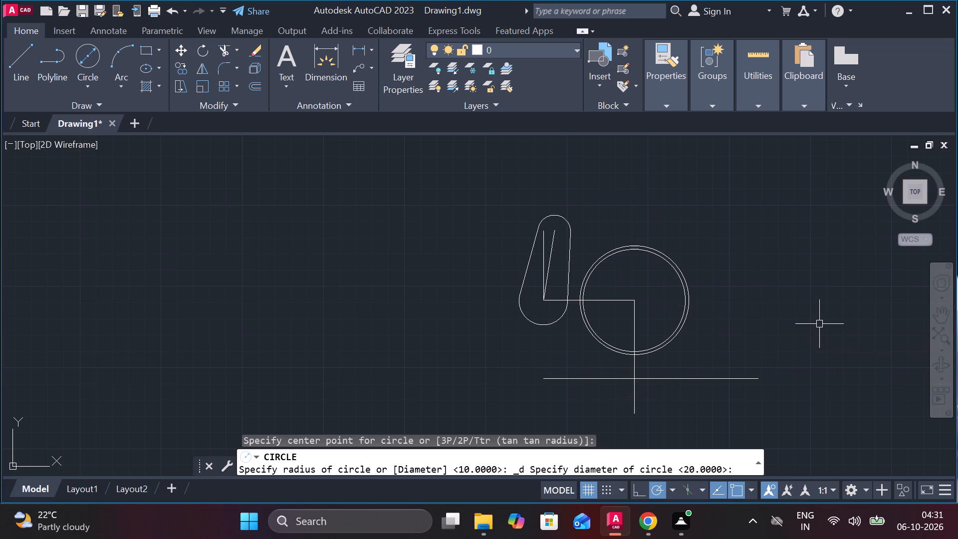
# Draw a radius-85 circle centred at the left end of the horizontal centre line.
pyautogui.write('c')
pyautogui.press('space')
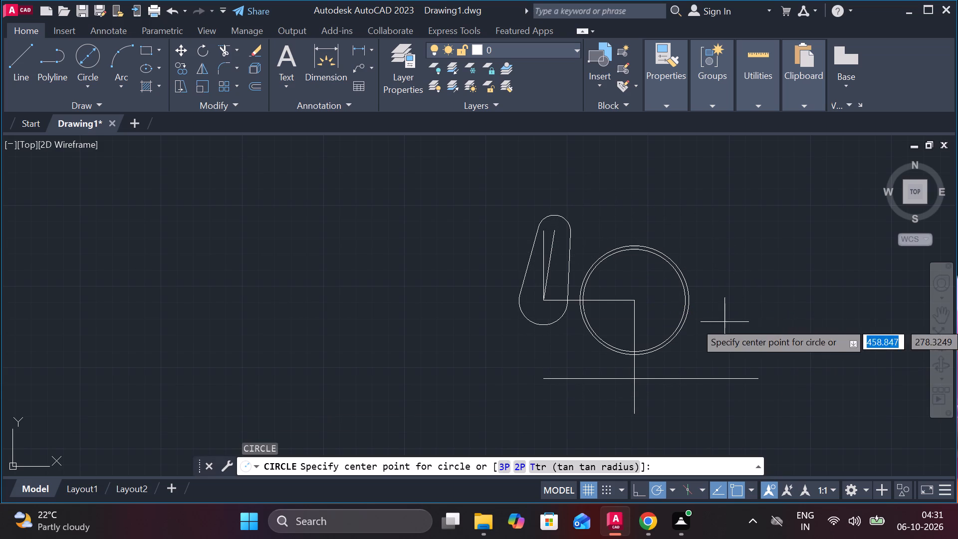
pyautogui.click(541, 300)
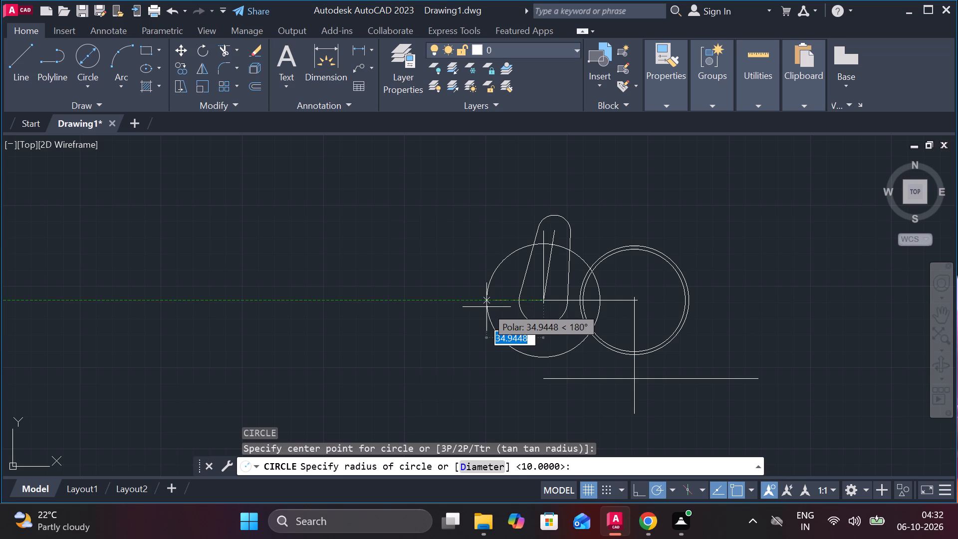
pyautogui.scroll(1, 494, 303)
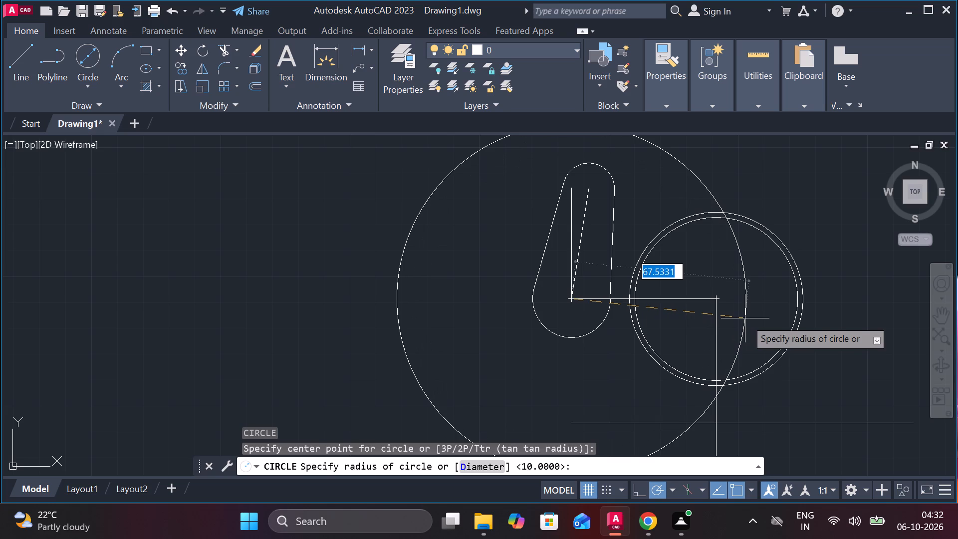
pyautogui.press('8')
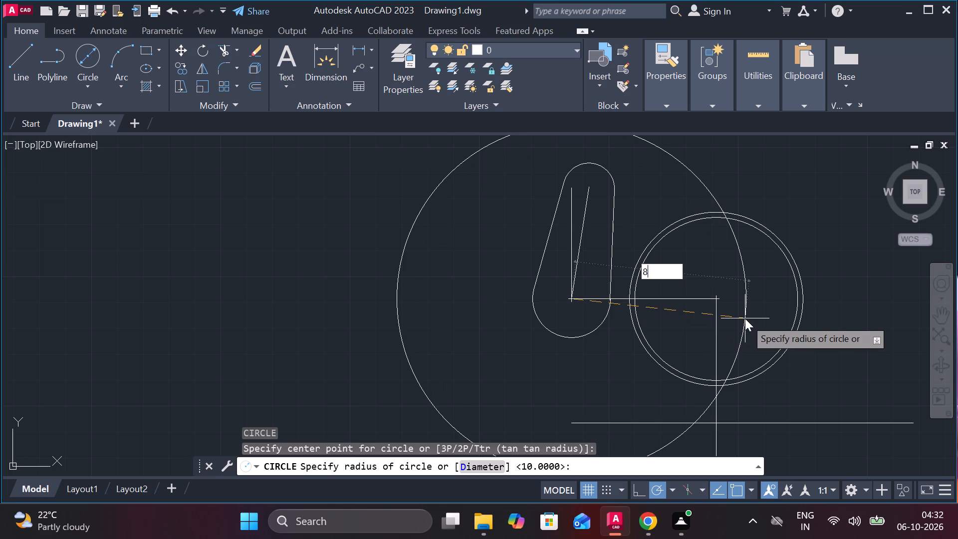
pyautogui.press('5')
pyautogui.press('Return')
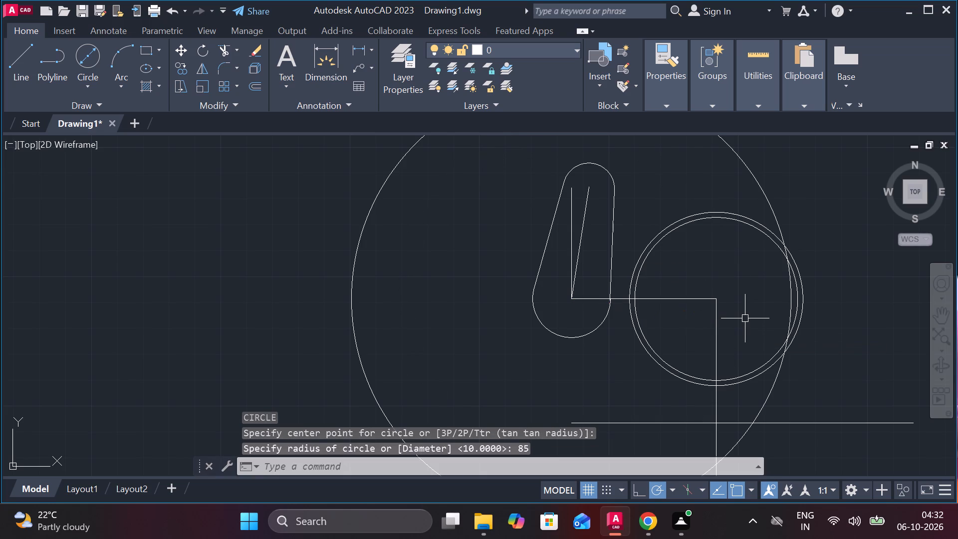
# With polar tracking set to 45°, draw a line about 138.5 long at 135° from the double circle's centre past the radius-85 circle.
pyautogui.scroll(-1, 745, 318)
pyautogui.moveTo(12, 54); pyautogui.dragTo(23, 57)
pyautogui.click(729, 311)
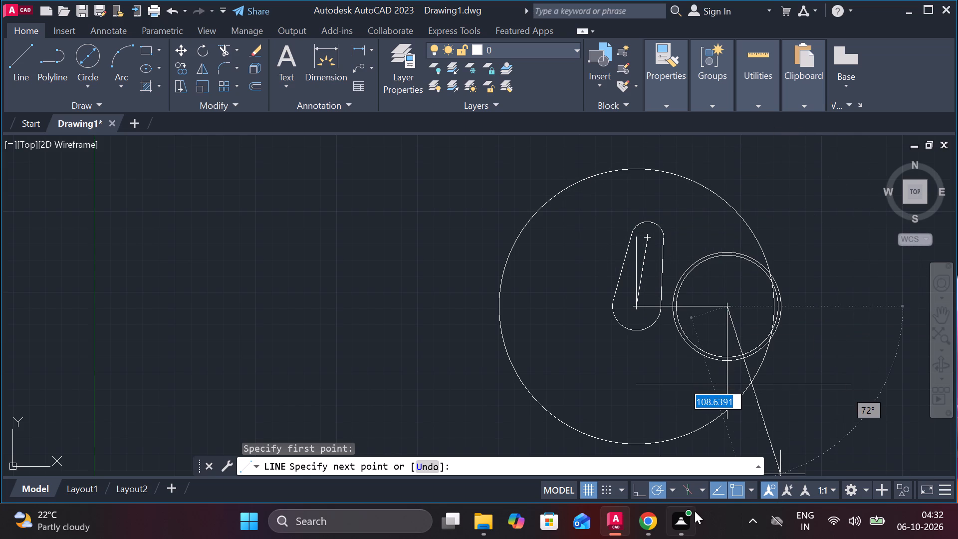
pyautogui.click(664, 487)
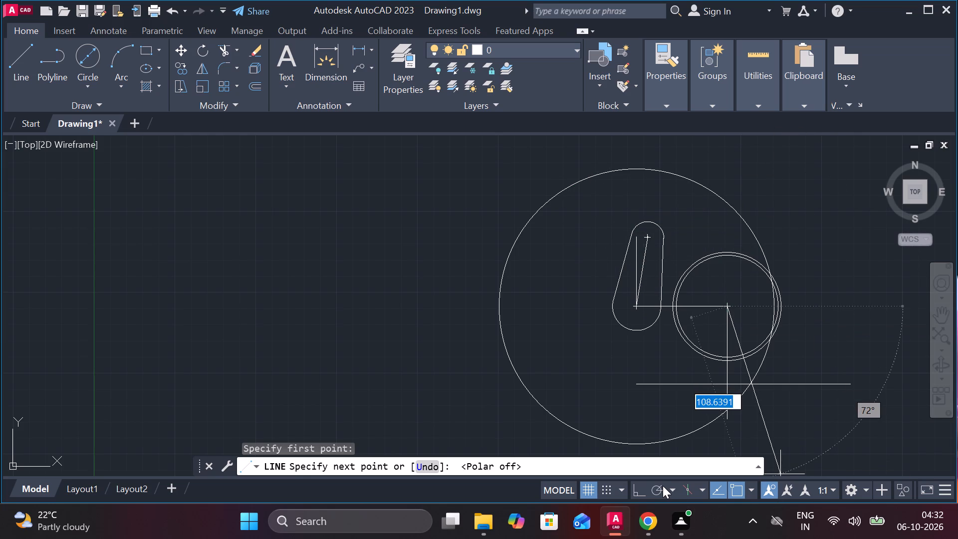
pyautogui.click(663, 486)
pyautogui.click(676, 488)
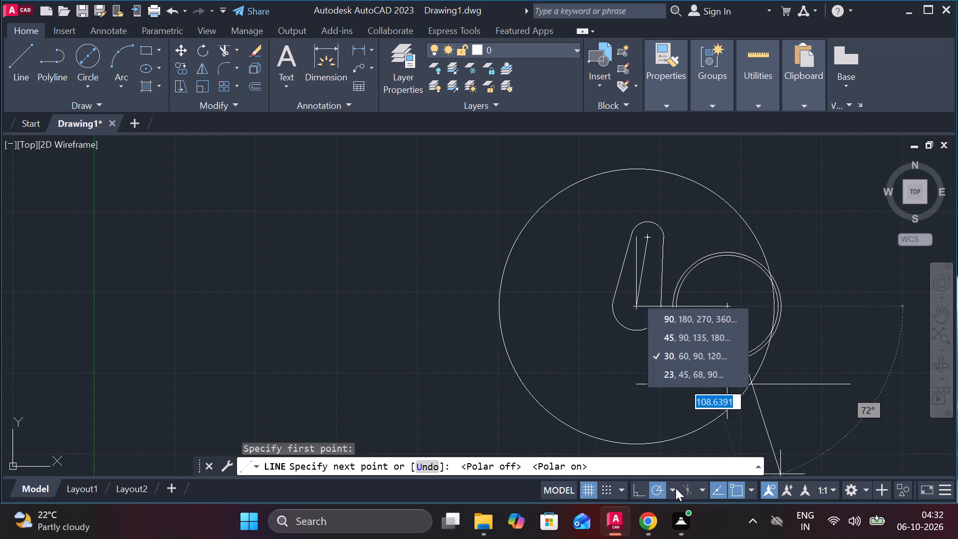
pyautogui.click(685, 343)
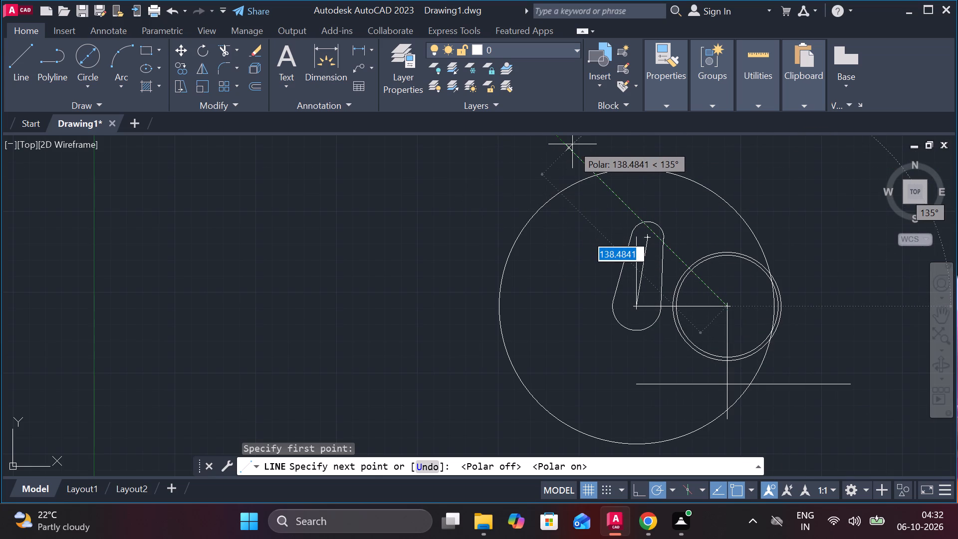
pyautogui.moveTo(572, 144); pyautogui.dragTo(616, 202, button='middle')
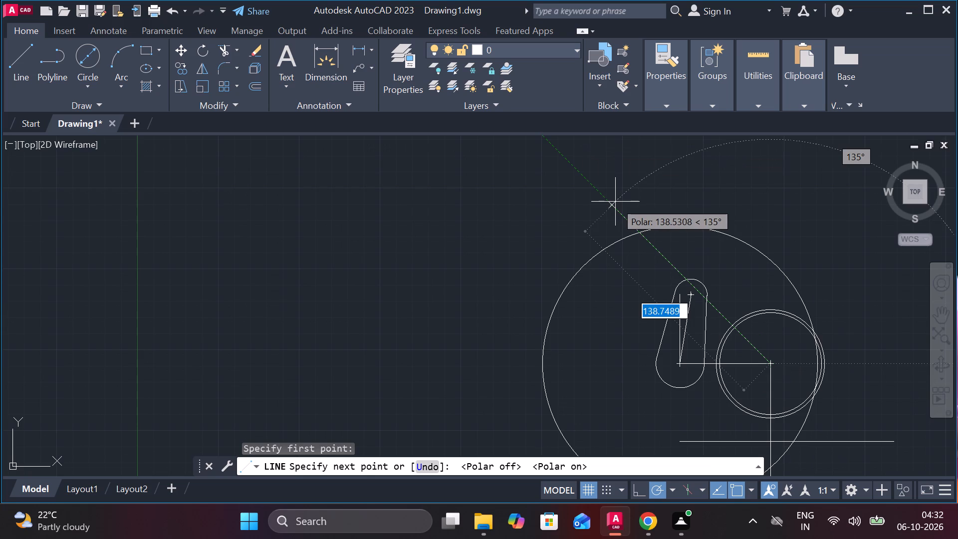
pyautogui.click(615, 202)
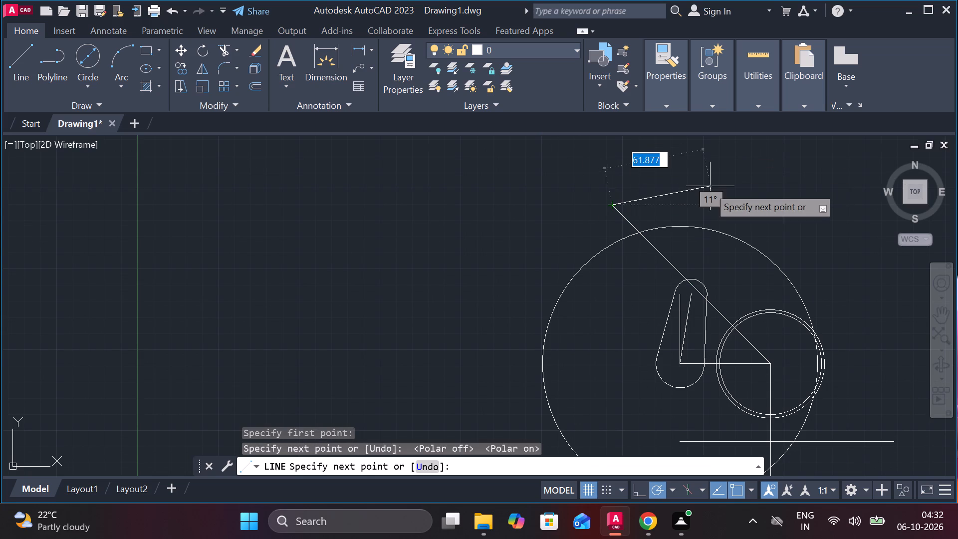
pyautogui.press('Escape')
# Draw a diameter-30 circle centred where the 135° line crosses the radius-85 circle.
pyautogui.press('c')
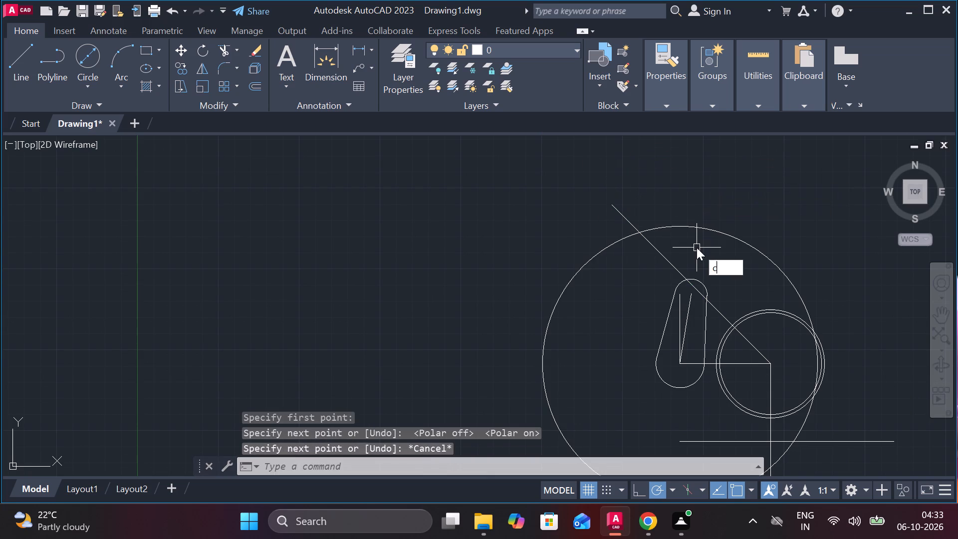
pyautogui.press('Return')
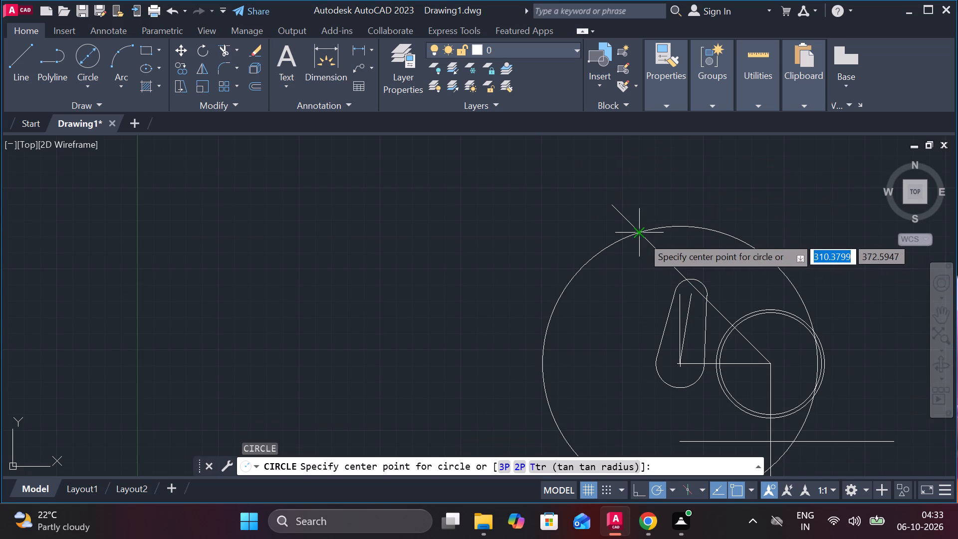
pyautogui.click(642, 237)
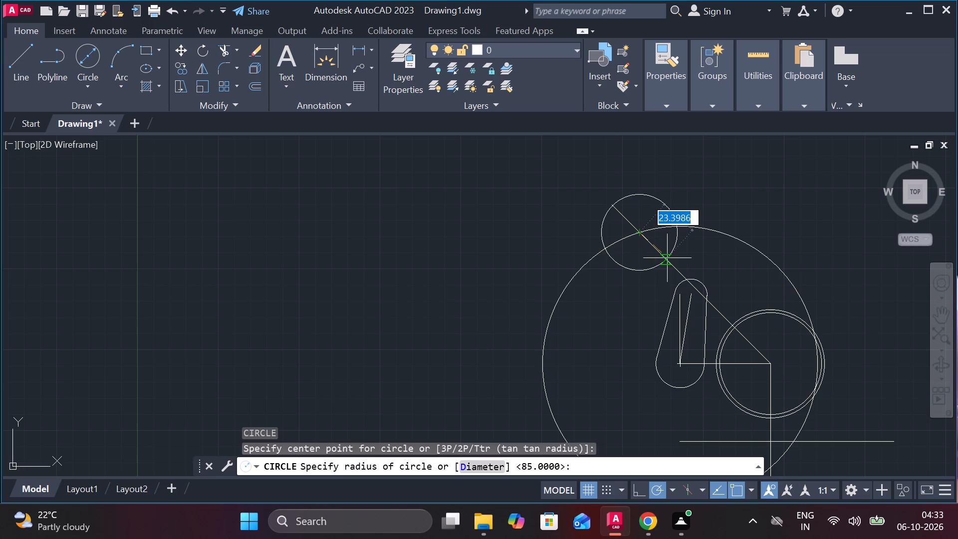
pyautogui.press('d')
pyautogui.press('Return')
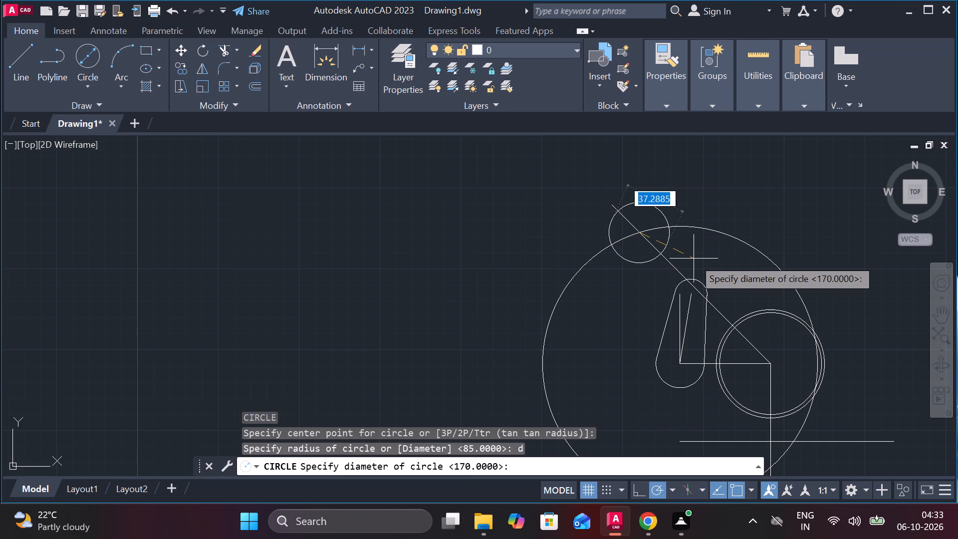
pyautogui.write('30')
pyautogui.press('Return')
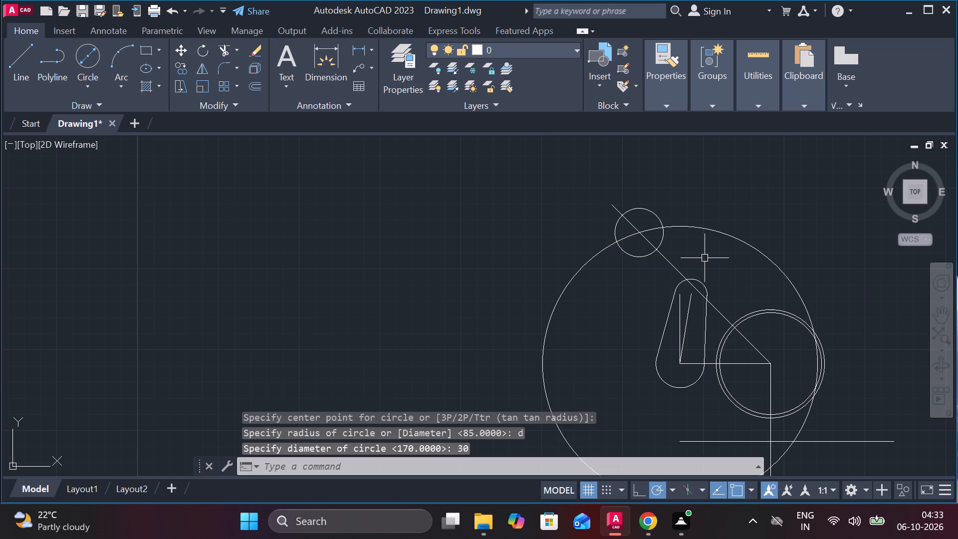
# Undo the diameter-30 circle, the 135° line from the double circle's centre and the radius-85 circle.
pyautogui.scroll(-2, 708, 256)
pyautogui.scroll(2, 708, 259)
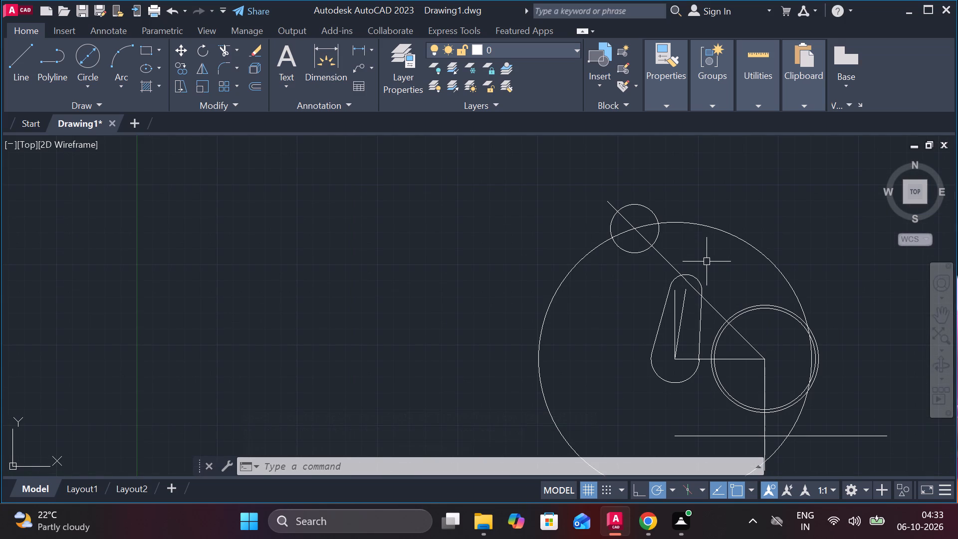
pyautogui.scroll(-2, 707, 258)
pyautogui.moveTo(709, 270); pyautogui.dragTo(649, 262, button='middle')
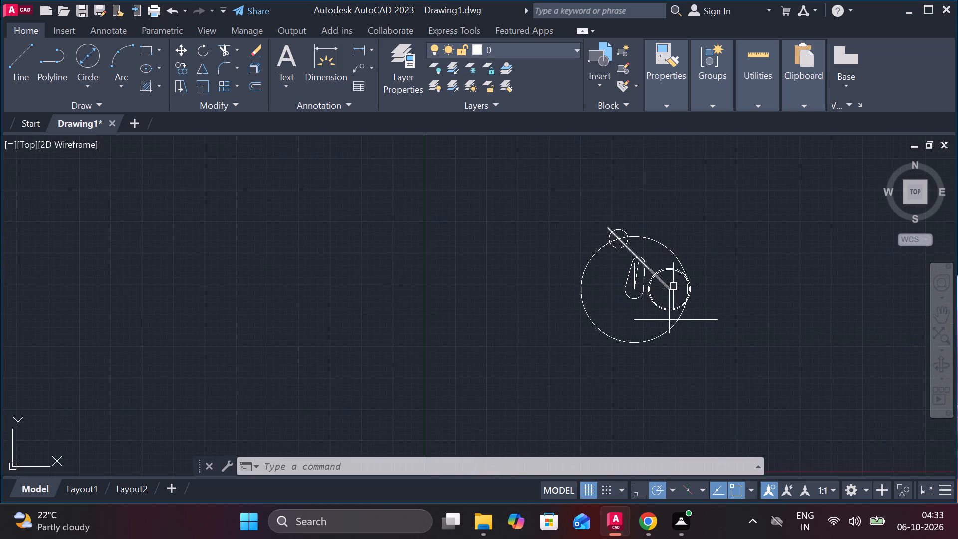
pyautogui.scroll(2, 704, 303)
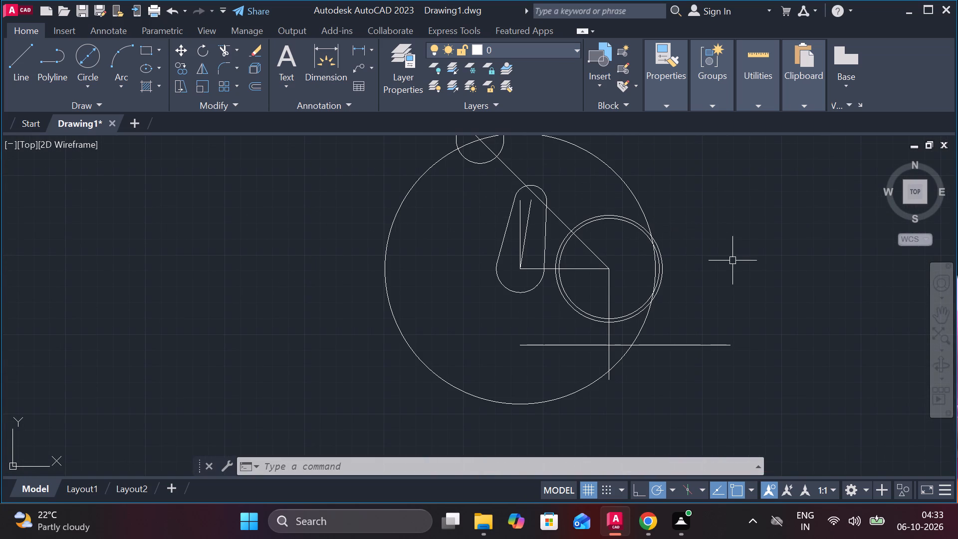
pyautogui.hotkey('ctrl', 'z')
pyautogui.hotkey('ctrl', 'z')
pyautogui.hotkey('ctrl', 'z')
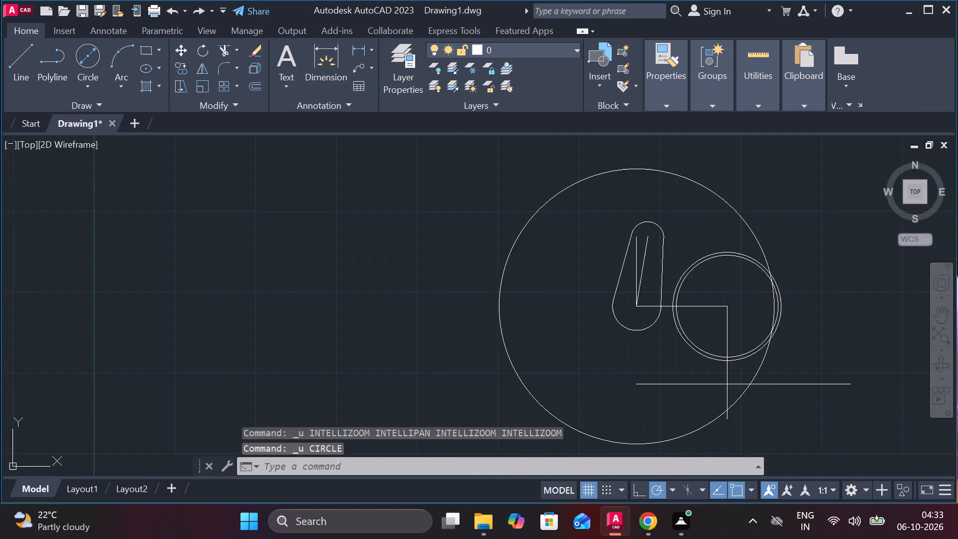
pyautogui.hotkey('ctrl', 'z')
pyautogui.hotkey('ctrl', 'z')
pyautogui.scroll(1, 695, 308)
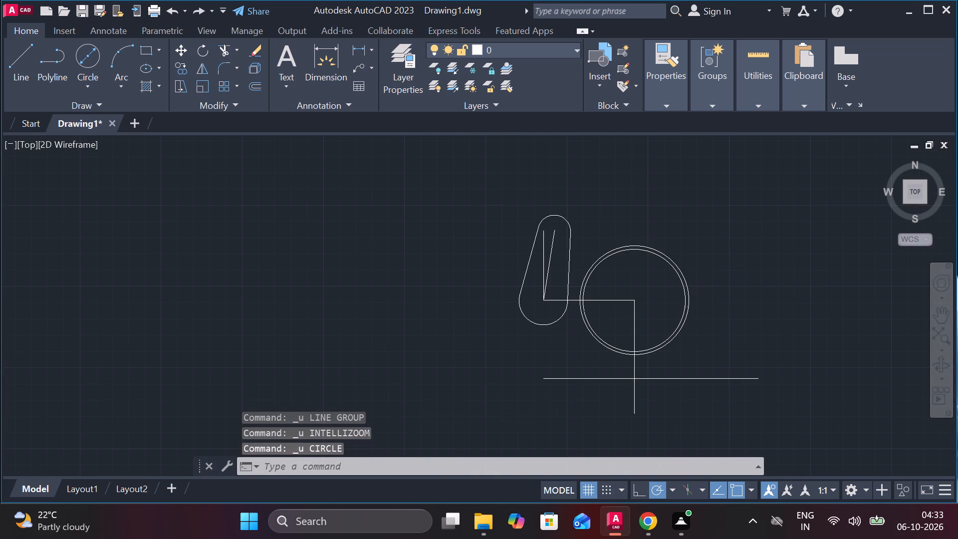
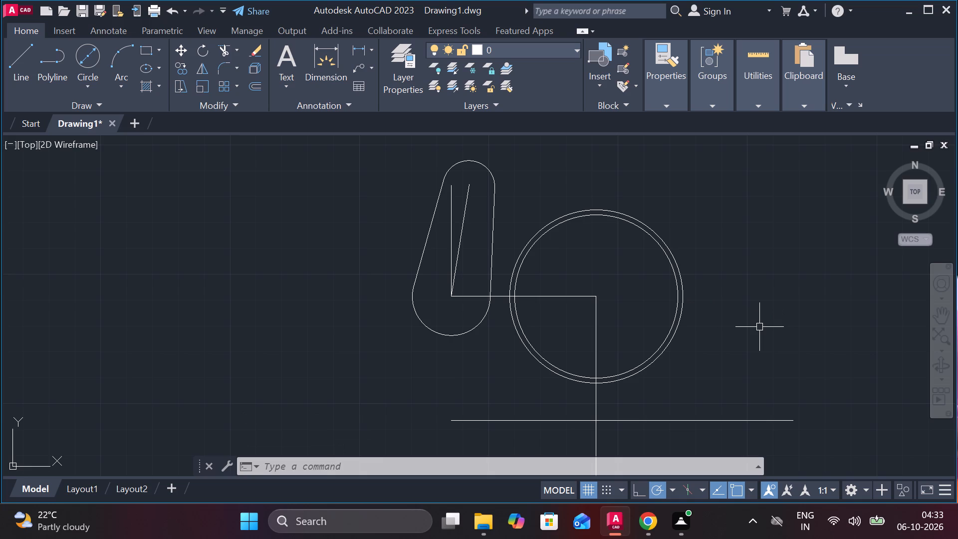
# Offset the vertical centre line below the double circle's centre 71.5 to the right.
pyautogui.moveTo(669, 385); pyautogui.dragTo(655, 358, button='middle')
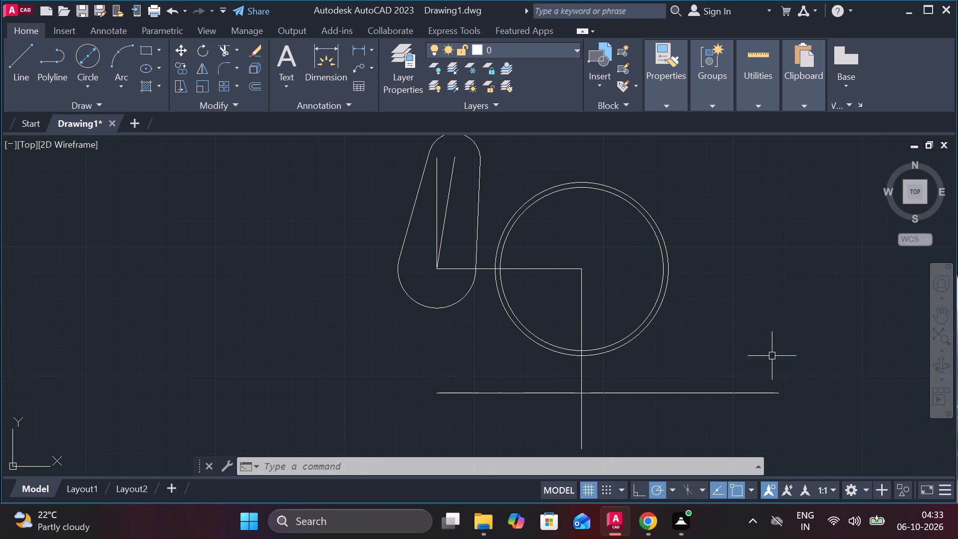
pyautogui.press('o')
pyautogui.press('Return')
pyautogui.press('Return')
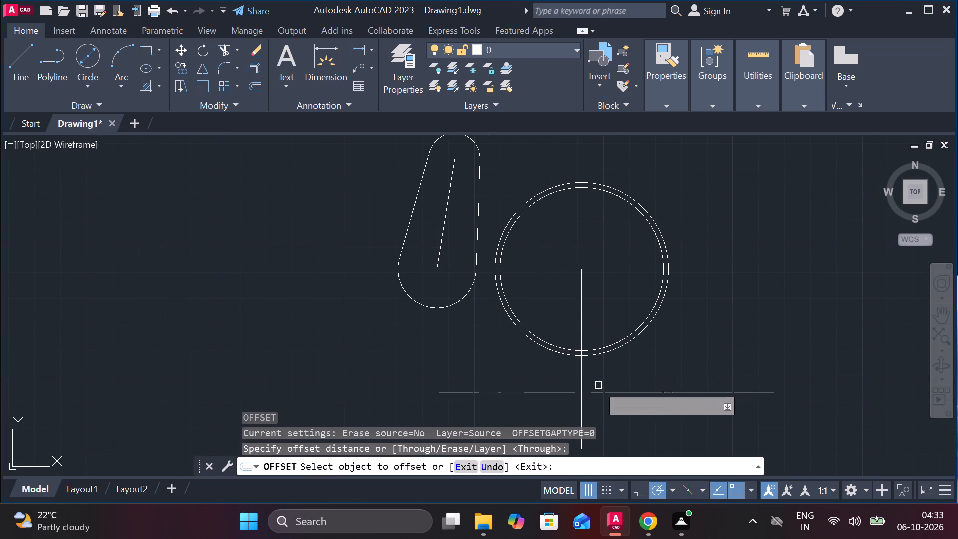
pyautogui.click(582, 382)
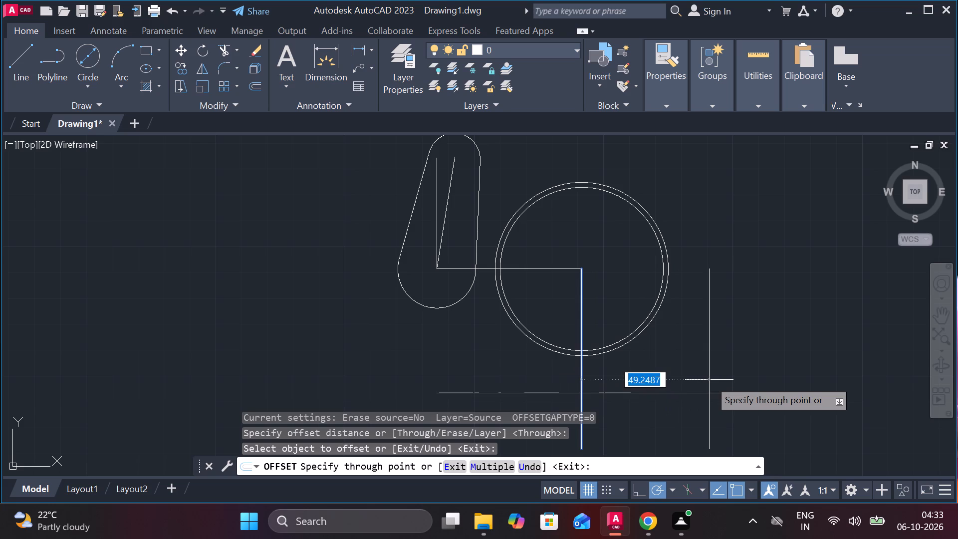
pyautogui.write('71')
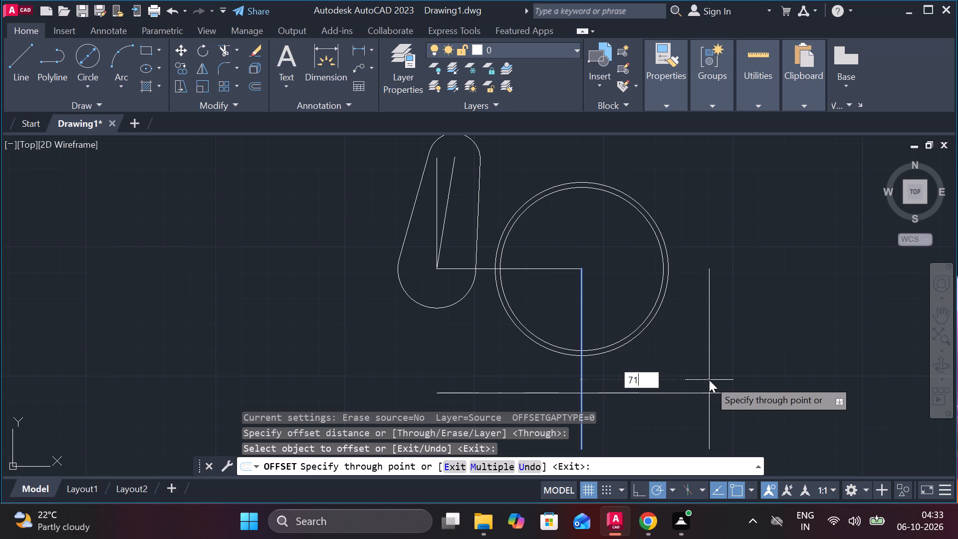
pyautogui.write('.5')
pyautogui.press('Return')
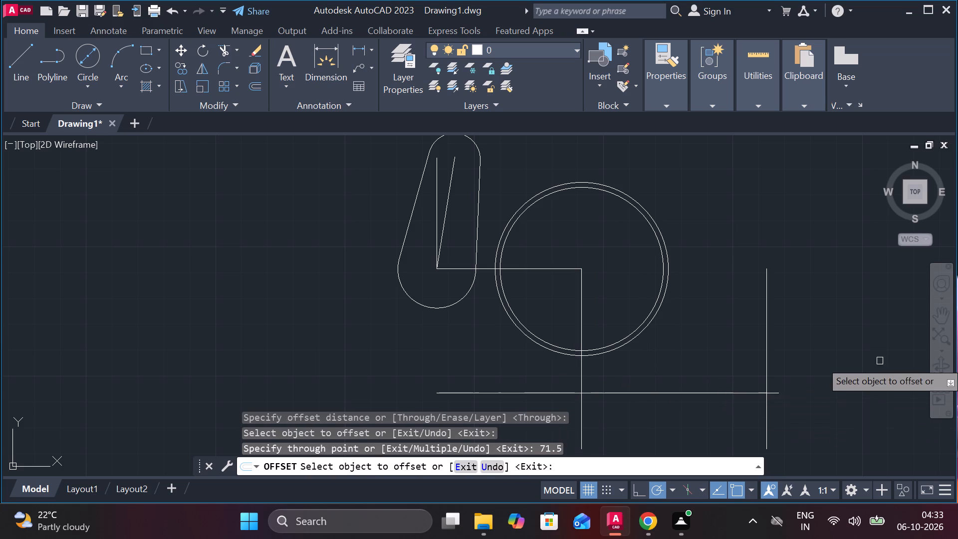
pyautogui.press('Escape')
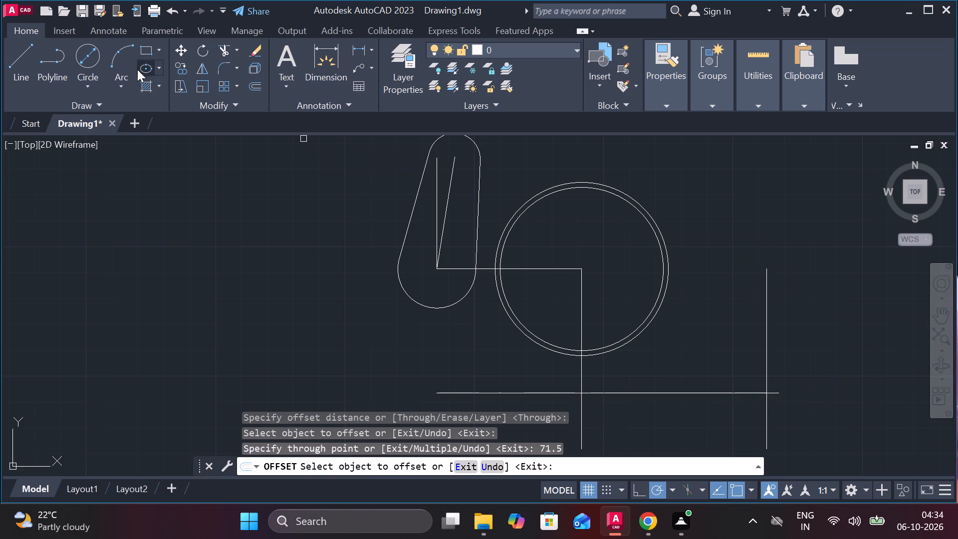
# Draw a circle about 12 in diameter centred where the offset vertical line crosses the lower horizontal line.
pyautogui.click(91, 58)
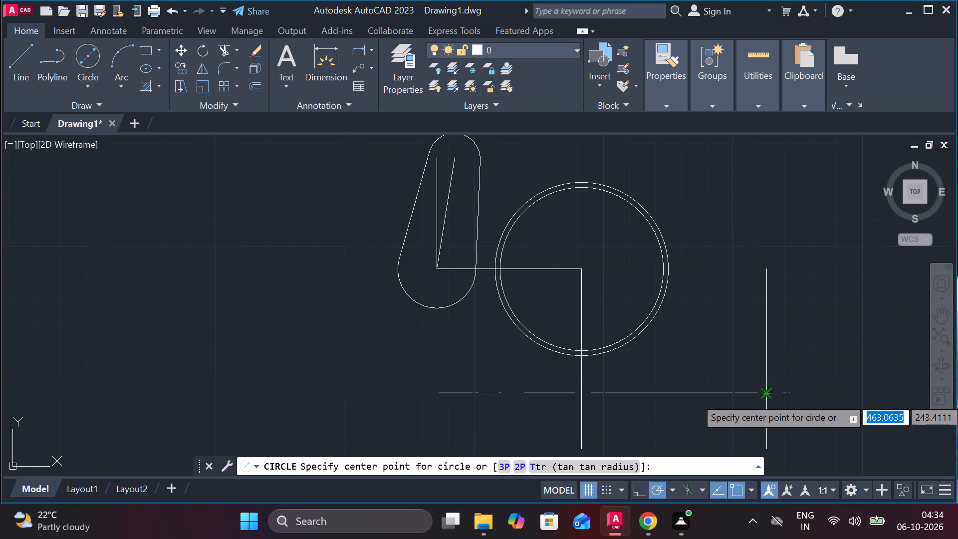
pyautogui.click(766, 397)
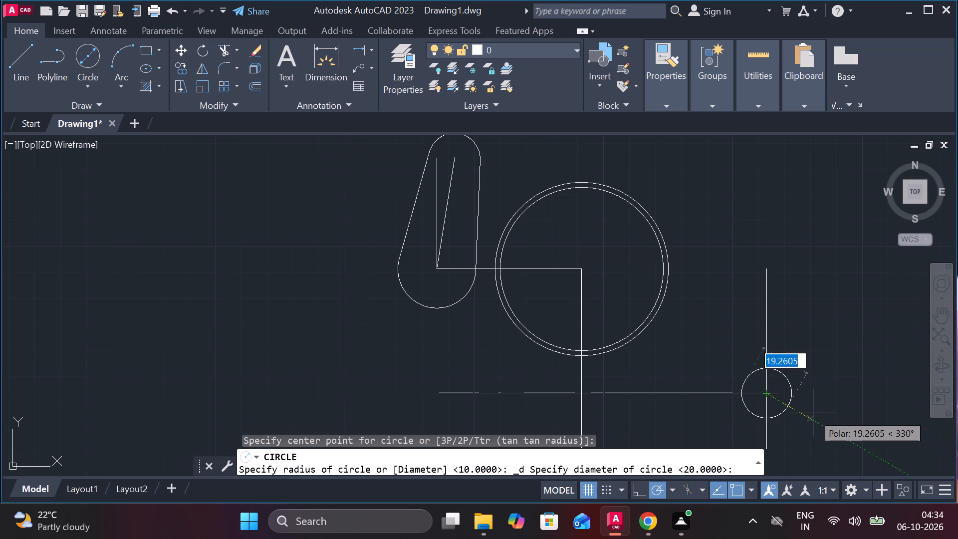
pyautogui.press('d')
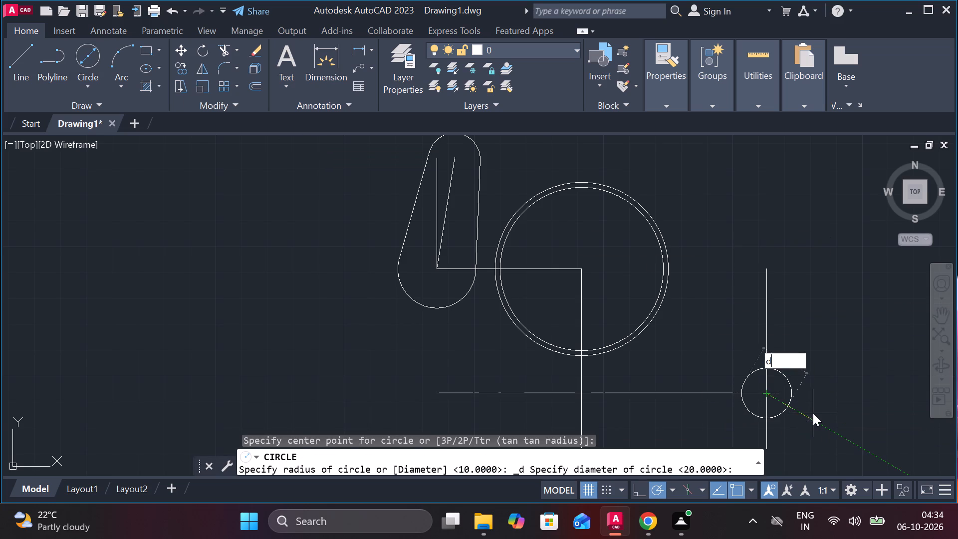
pyautogui.press('Return')
pyautogui.write('12')
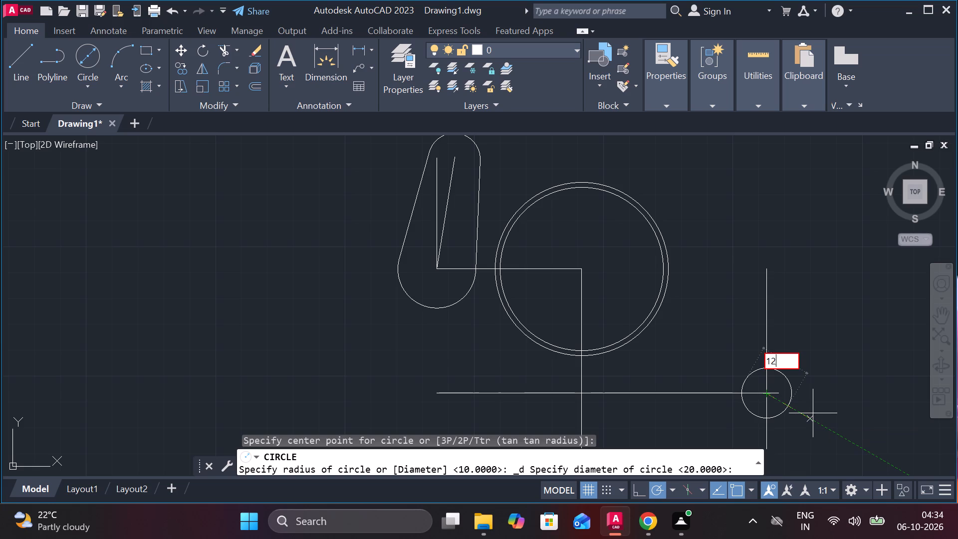
pyautogui.press(',')
pyautogui.press('BackSpace')
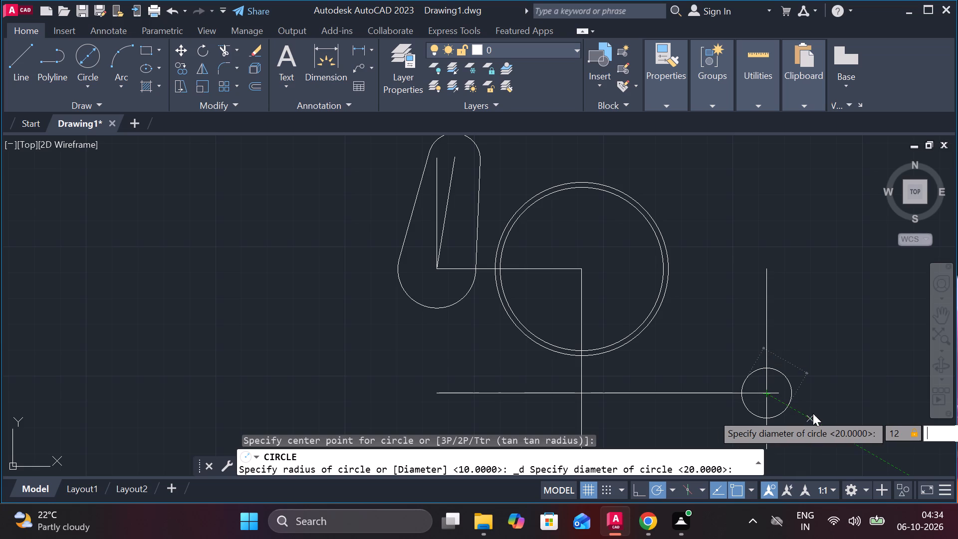
pyautogui.write('.5')
pyautogui.press('Return')
pyautogui.moveTo(790, 365); pyautogui.dragTo(784, 336, button='middle')
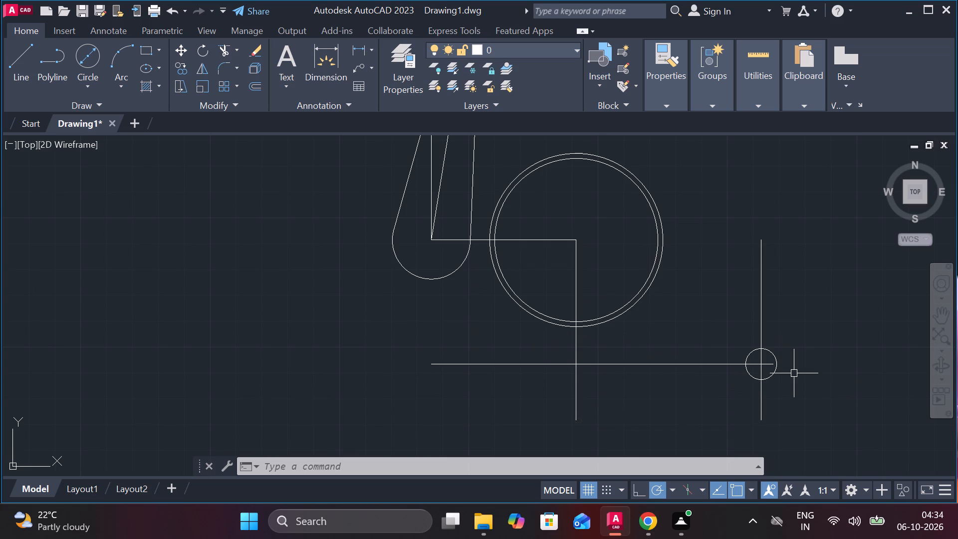
pyautogui.click(782, 356)
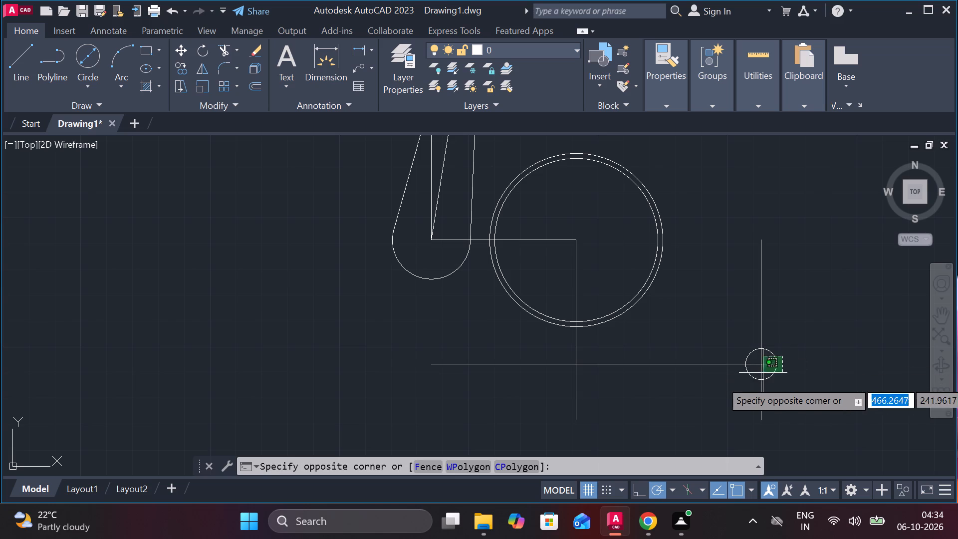
pyautogui.press('Escape')
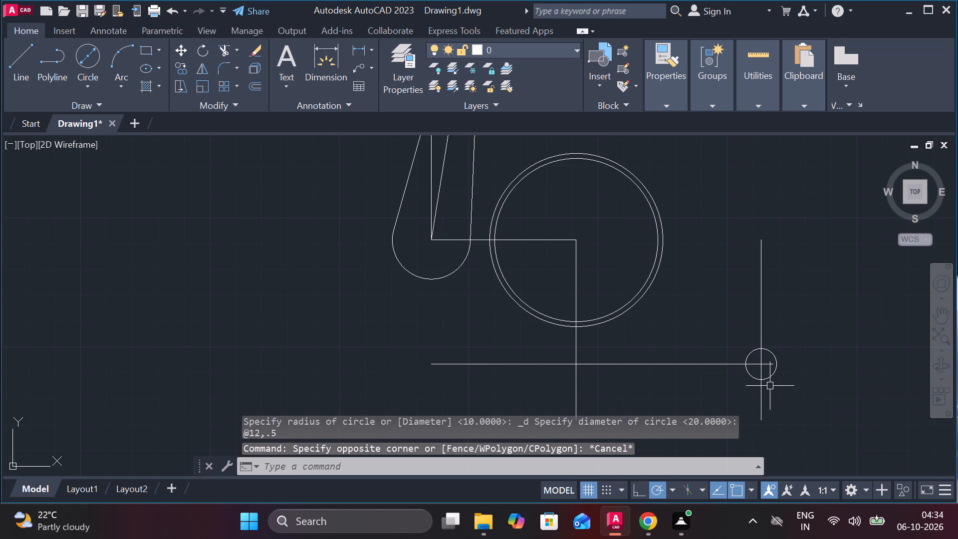
# Draw a radius-12.5 circle concentric with the small circle on the offset vertical line.
pyautogui.press('c')
pyautogui.press('Return')
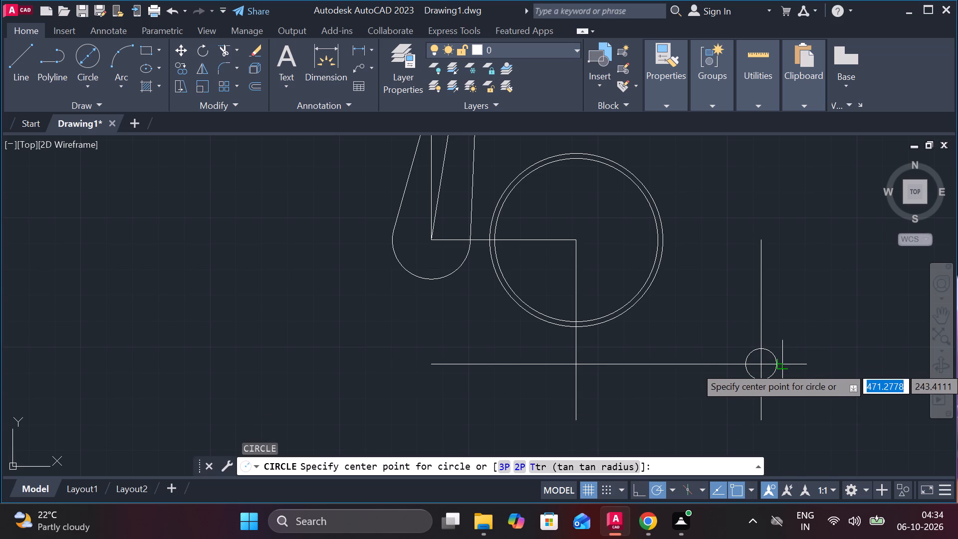
pyautogui.click(761, 369)
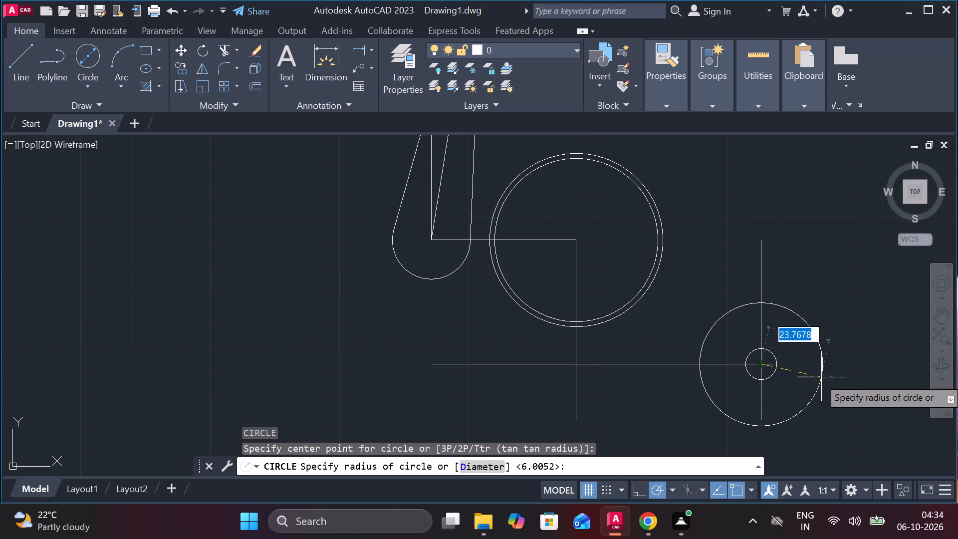
pyautogui.write('12')
pyautogui.press('.')
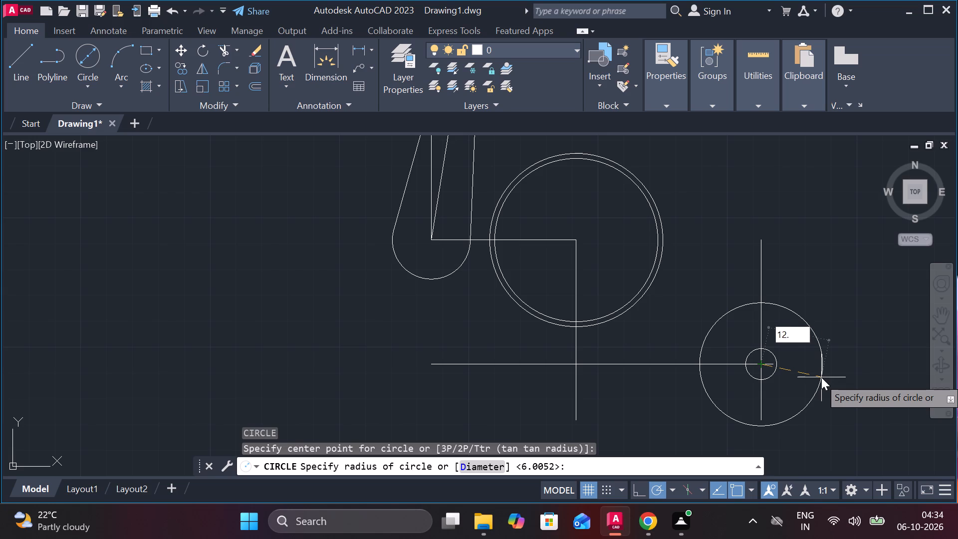
pyautogui.press('5')
pyautogui.press('Return')
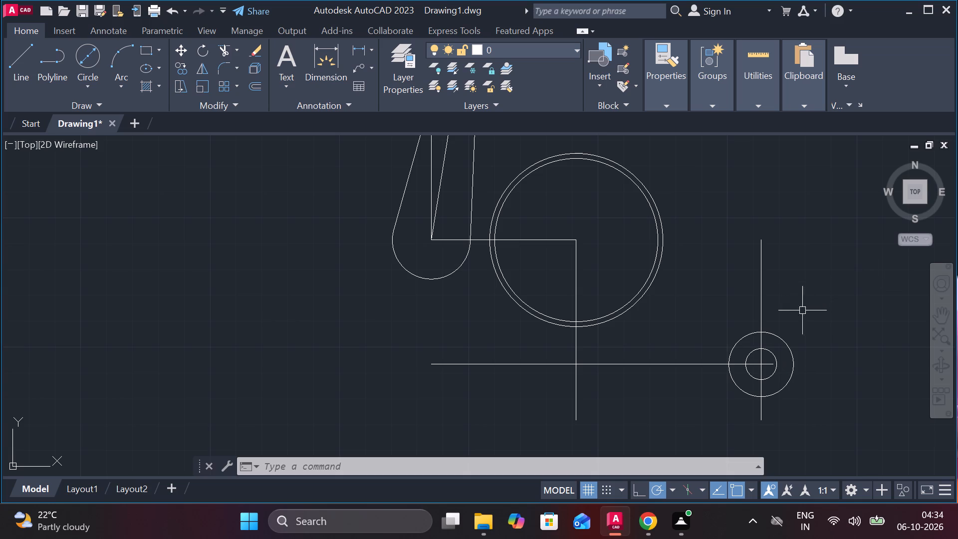
# Copy the two small concentric circles from their centre 143 to the left along the lower horizontal line.
pyautogui.click(794, 354)
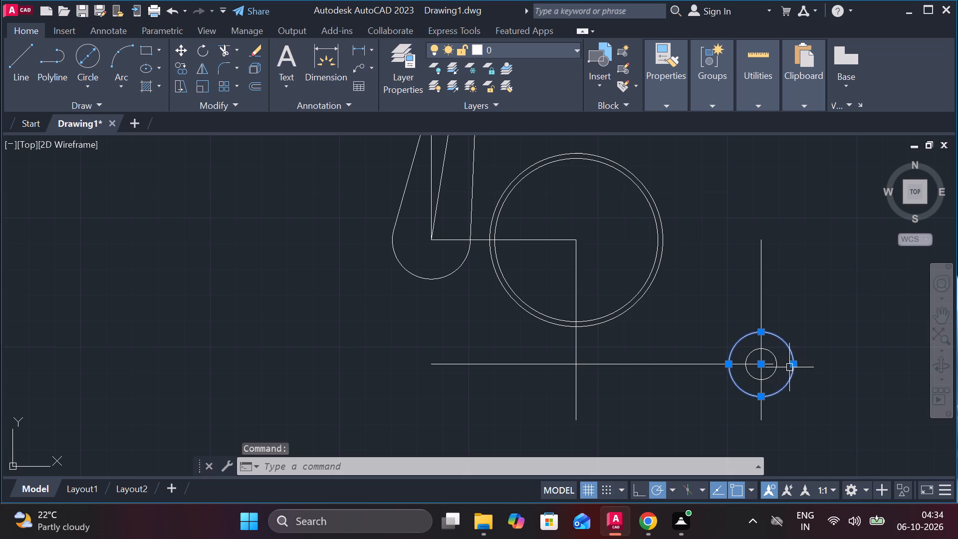
pyautogui.click(778, 369)
pyautogui.write('co')
pyautogui.press('Return')
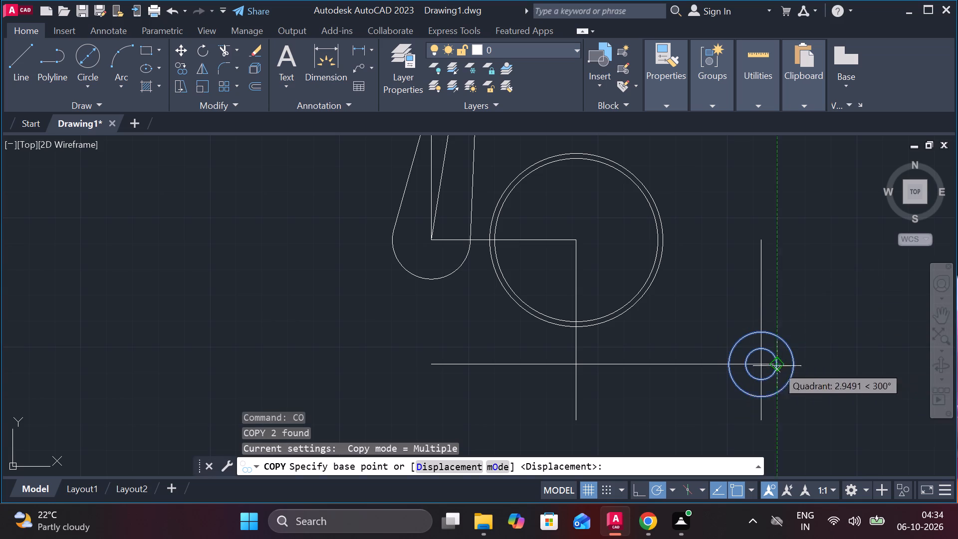
pyautogui.click(764, 363)
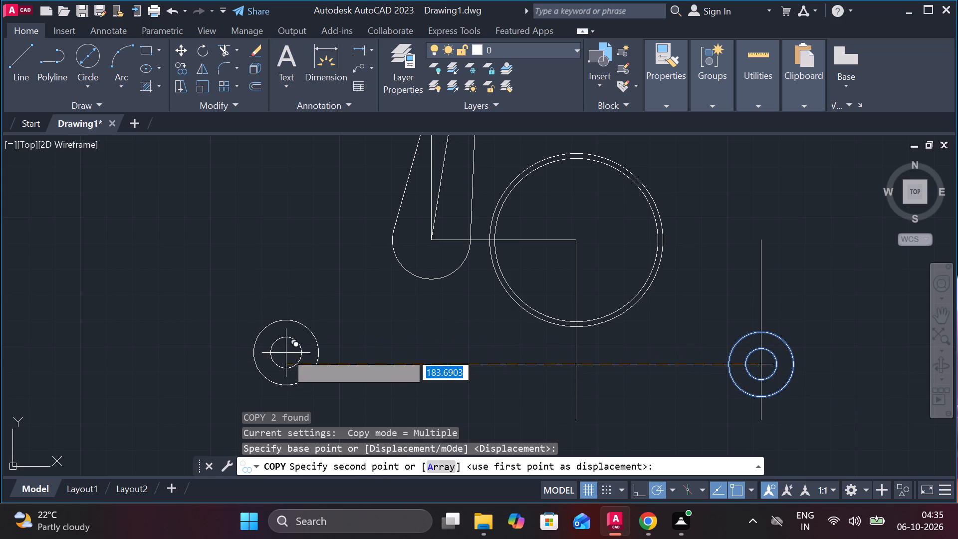
pyautogui.write('14')
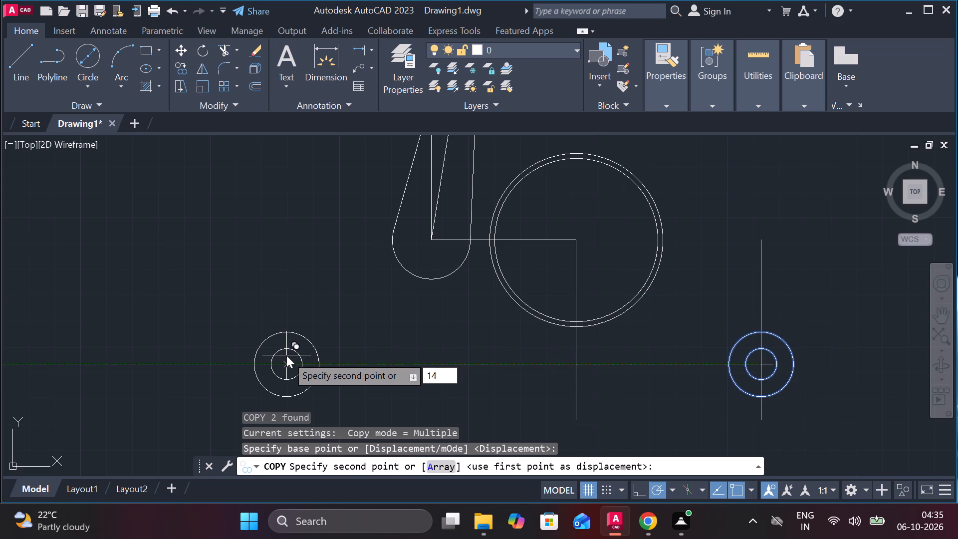
pyautogui.press('4')
pyautogui.press('BackSpace')
pyautogui.press('3')
pyautogui.press('Return')
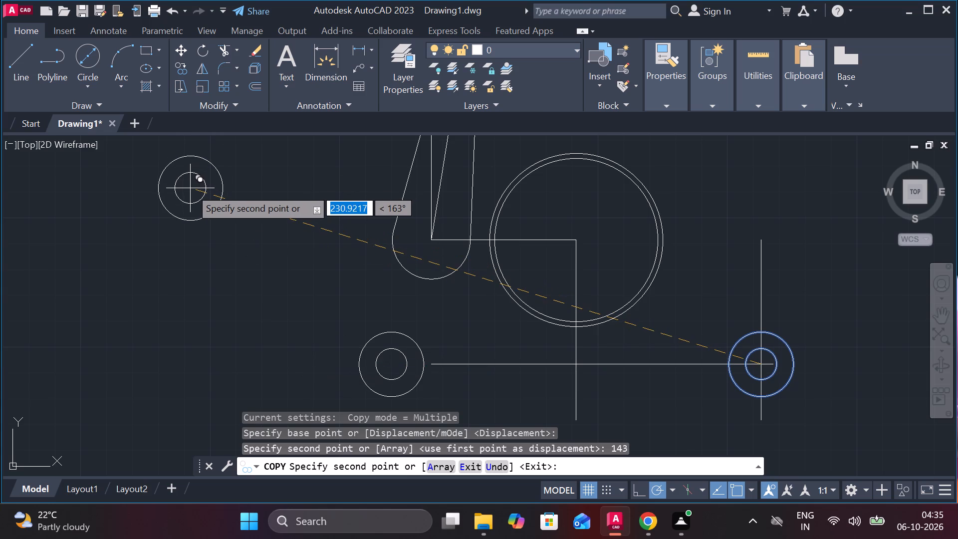
pyautogui.scroll(-1, 190, 188)
pyautogui.scroll(1, 249, 222)
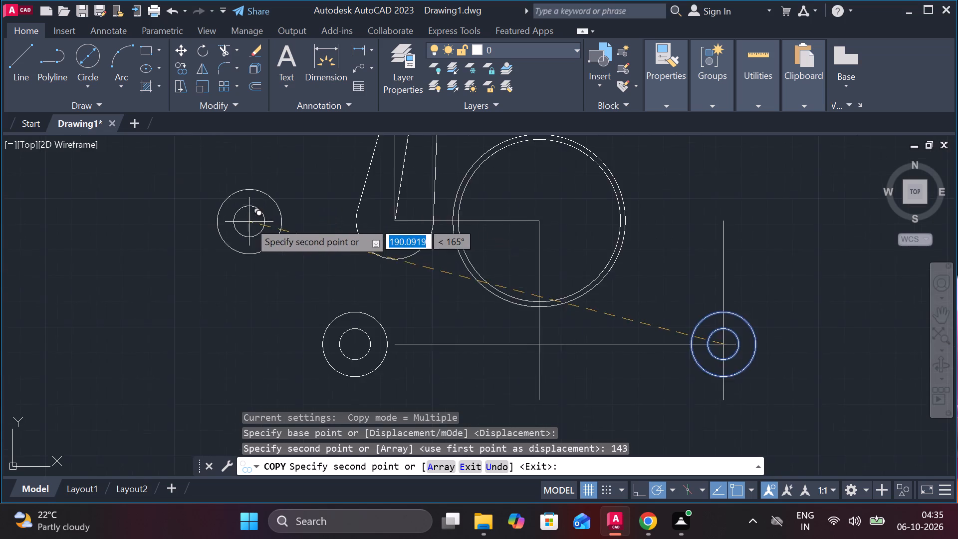
pyautogui.moveTo(249, 222); pyautogui.dragTo(327, 290, button='middle')
pyautogui.scroll(-1, 323, 272)
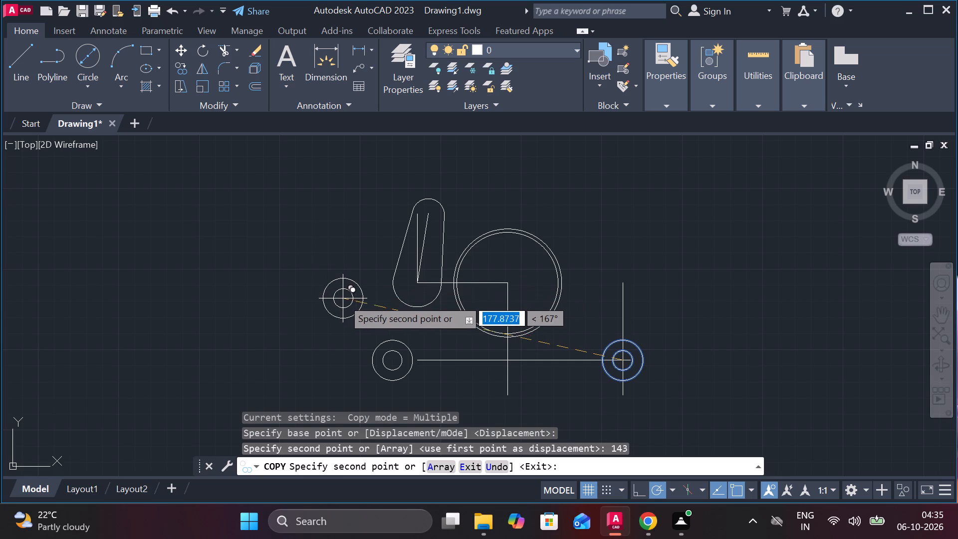
pyautogui.scroll(1, 330, 309)
pyautogui.press('Escape')
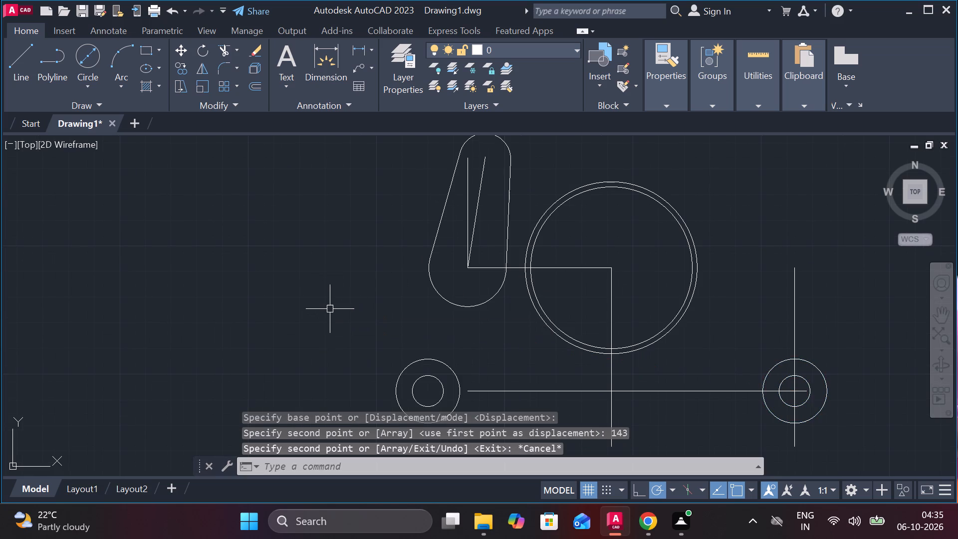
pyautogui.scroll(-1, 330, 309)
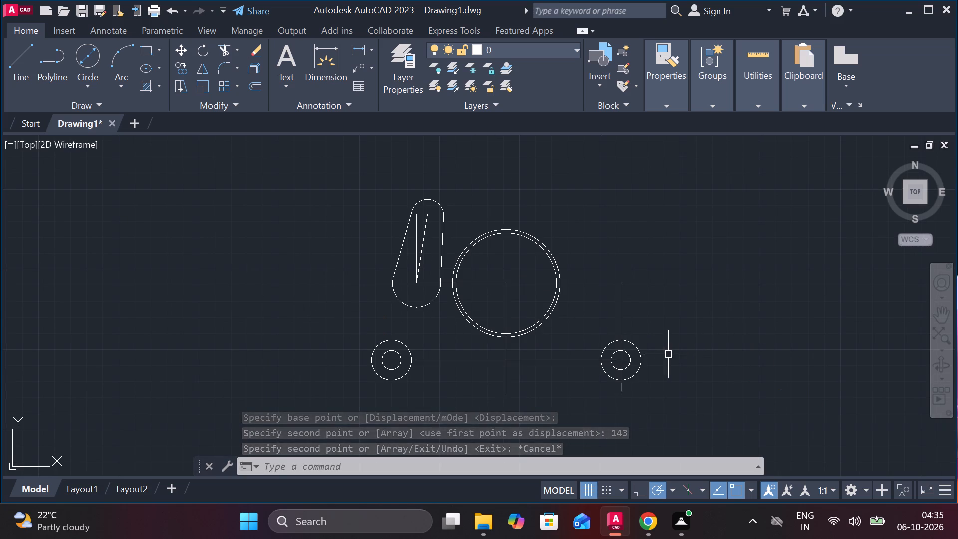
pyautogui.click(645, 356)
pyautogui.press('Escape')
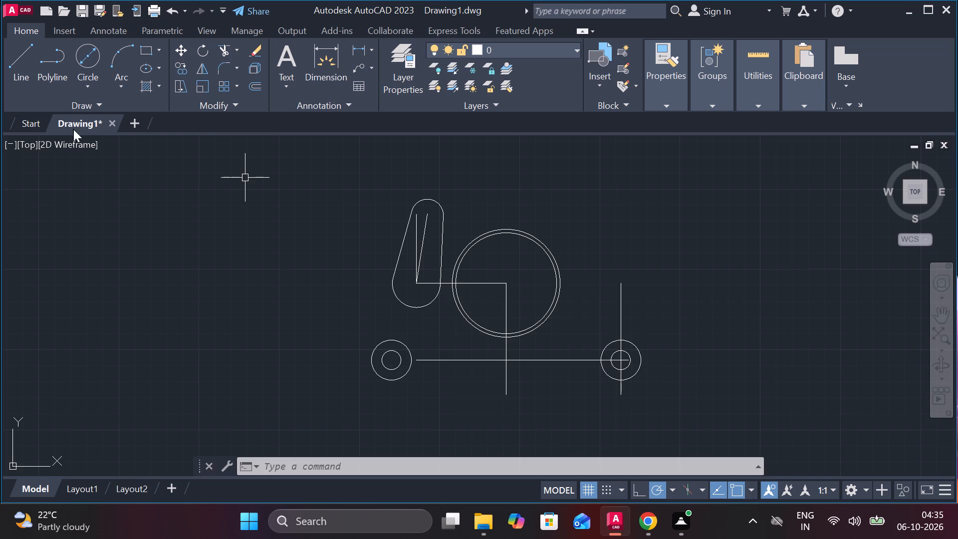
# Draw a diameter-170 circle centred on the double circle's centre.
pyautogui.click(88, 53)
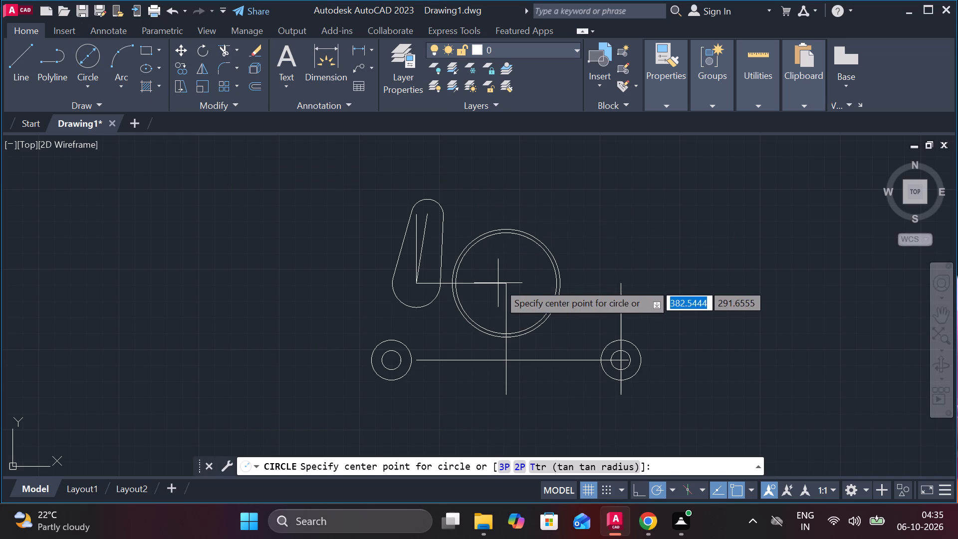
pyautogui.click(501, 283)
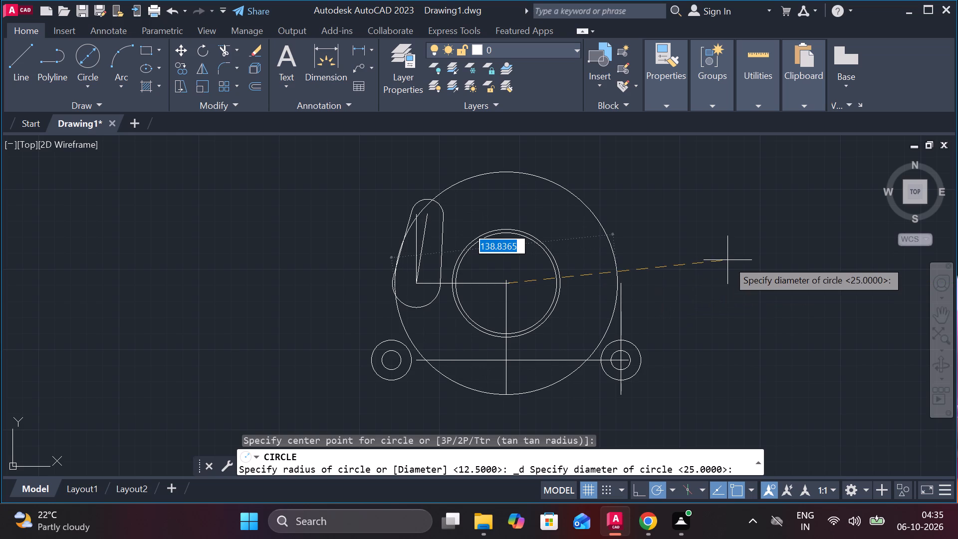
pyautogui.press('d')
pyautogui.press('Return')
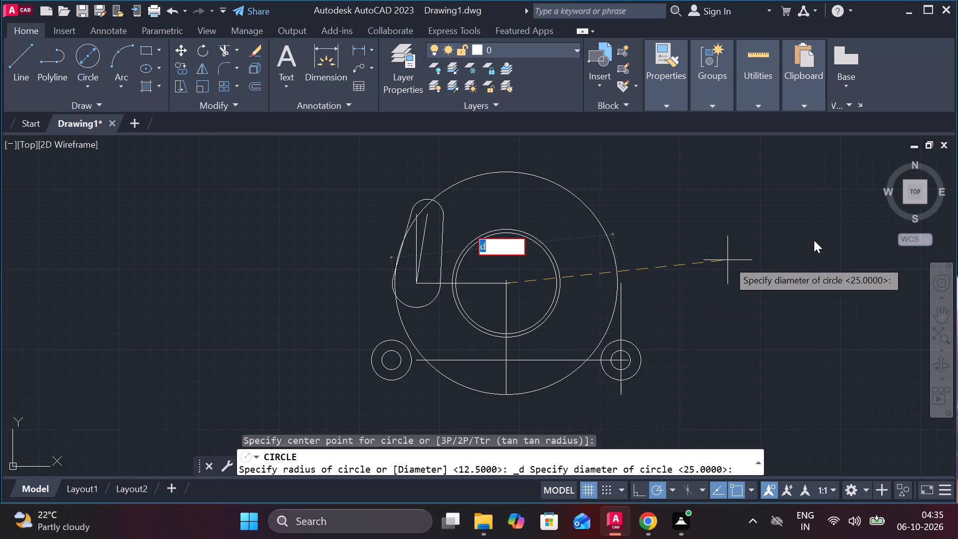
pyautogui.press('Escape')
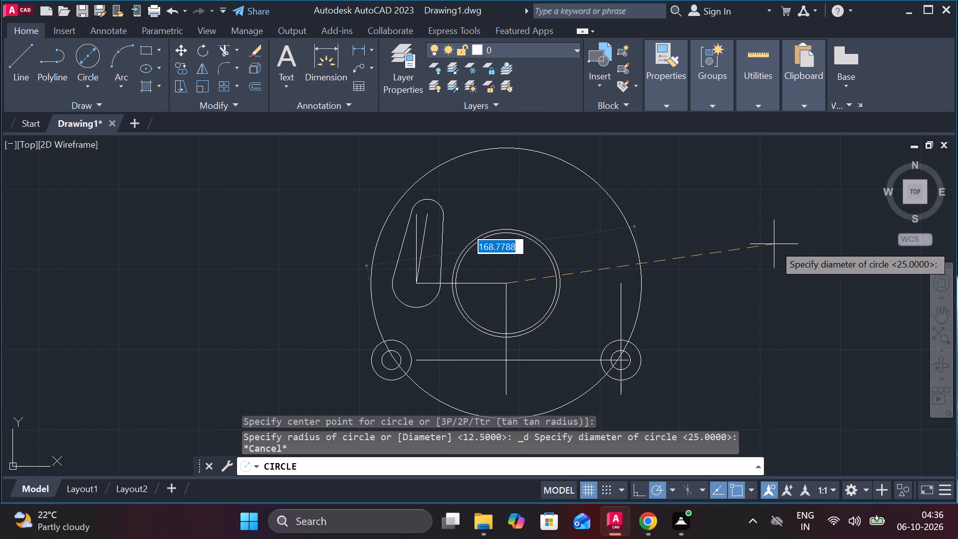
pyautogui.press('1')
pyautogui.write('70')
pyautogui.press('Return')
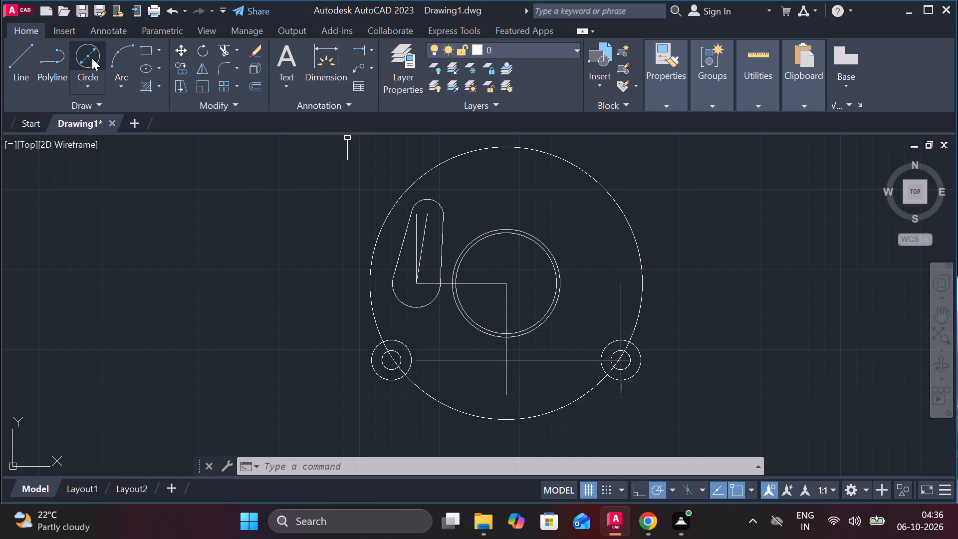
# Draw a construction line about 174 long at 135° from the double circle's centre, using 45° polar tracking increments.
pyautogui.click(26, 54)
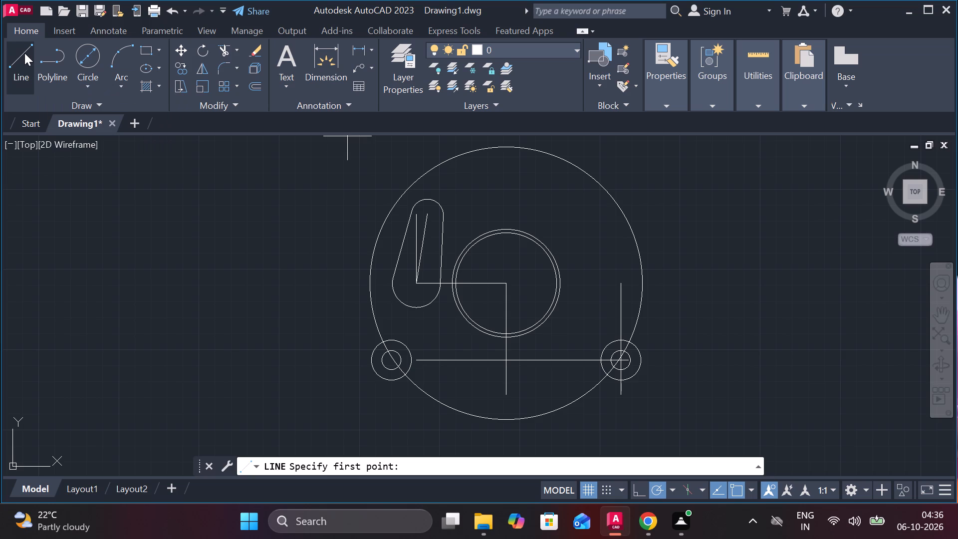
pyautogui.click(510, 285)
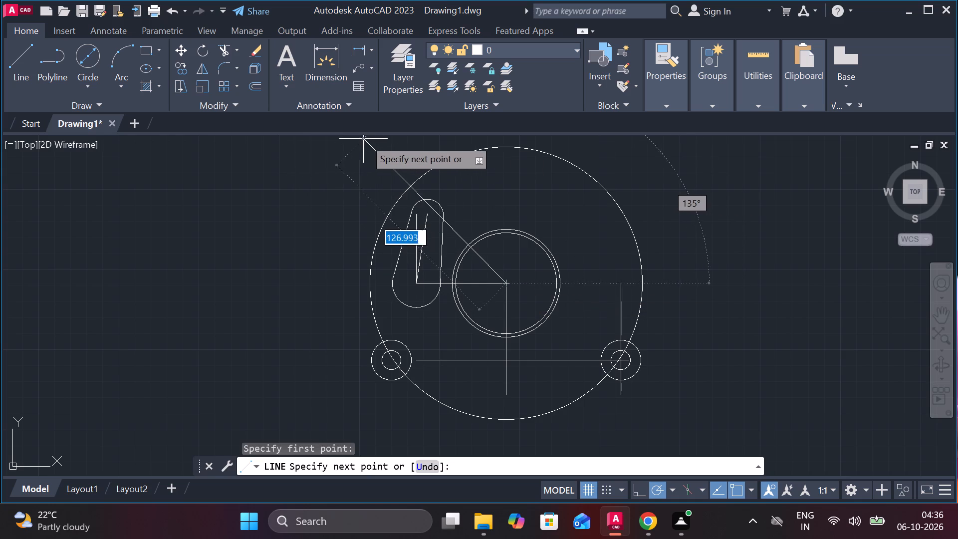
pyautogui.moveTo(376, 135); pyautogui.dragTo(376, 202, button='middle')
pyautogui.scroll(1, 373, 181)
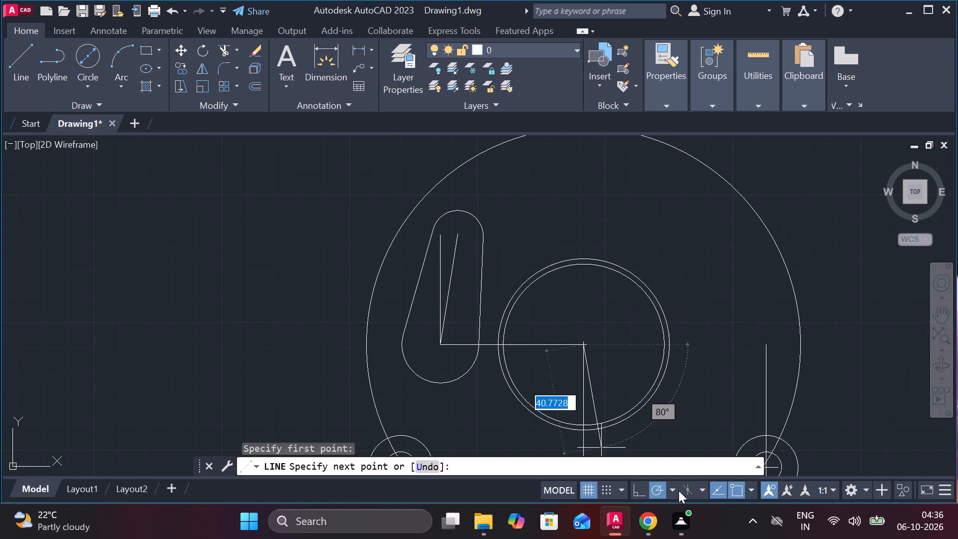
pyautogui.click(677, 489)
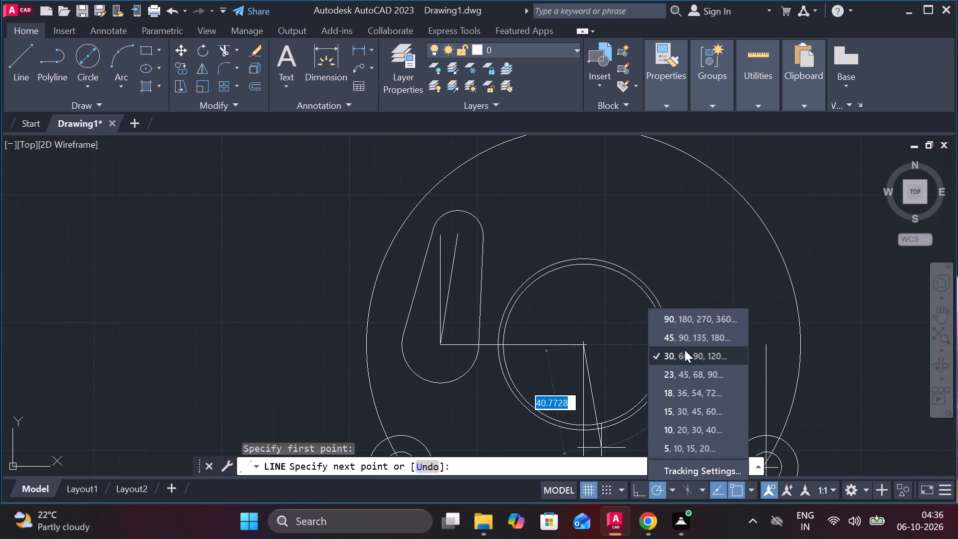
pyautogui.click(679, 356)
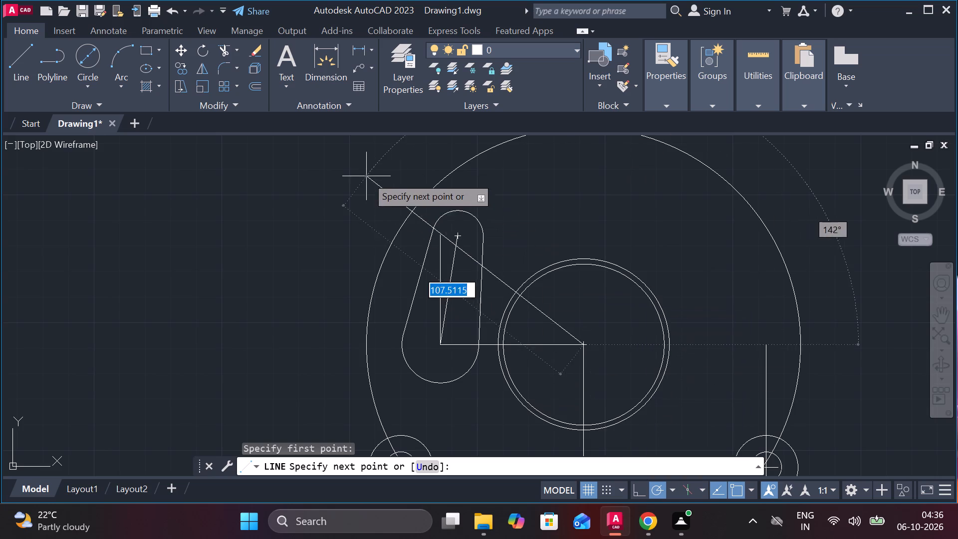
pyautogui.scroll(-3, 366, 176)
pyautogui.moveTo(360, 168); pyautogui.dragTo(372, 319, button='middle')
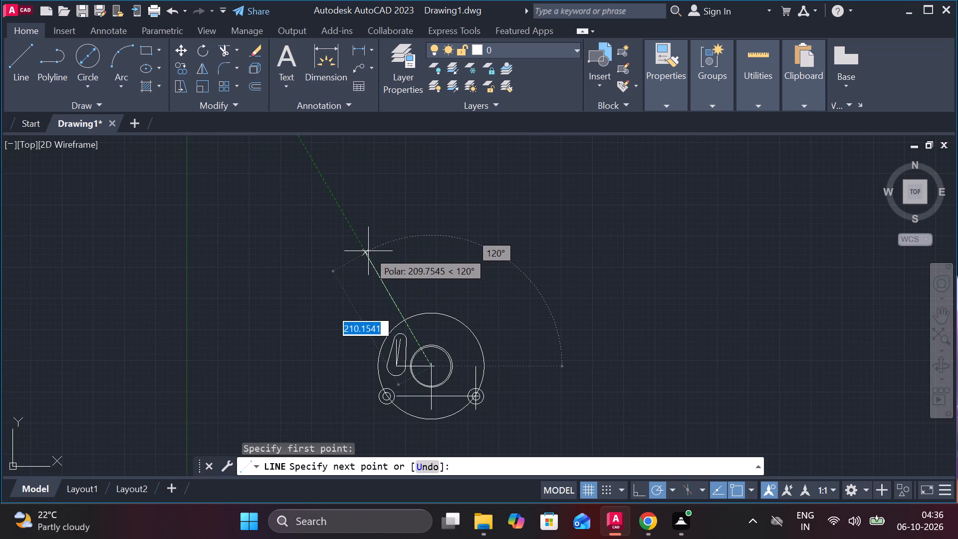
pyautogui.scroll(2, 368, 251)
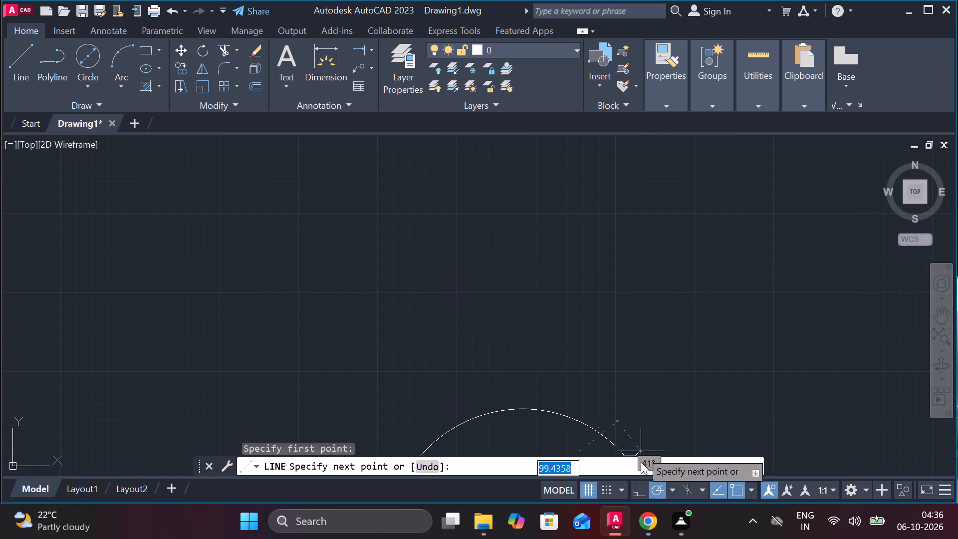
pyautogui.click(671, 489)
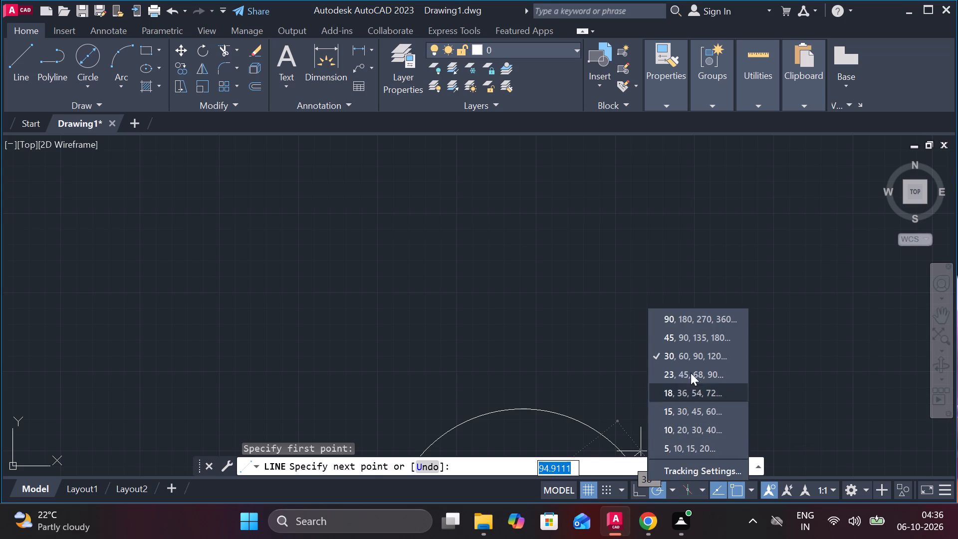
pyautogui.click(682, 345)
pyautogui.moveTo(521, 317); pyautogui.dragTo(573, 192, button='middle')
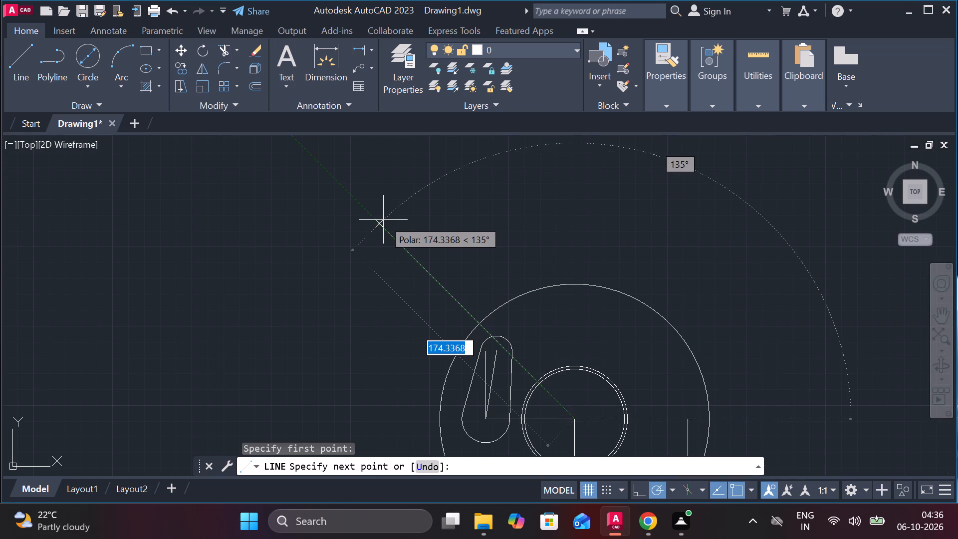
pyautogui.click(383, 220)
pyautogui.press('Escape')
# Copy the lower-left pair of small concentric circles from their centre to where the 135° line crosses the diameter-170 circle.
pyautogui.moveTo(582, 264); pyautogui.dragTo(549, 145, button='middle')
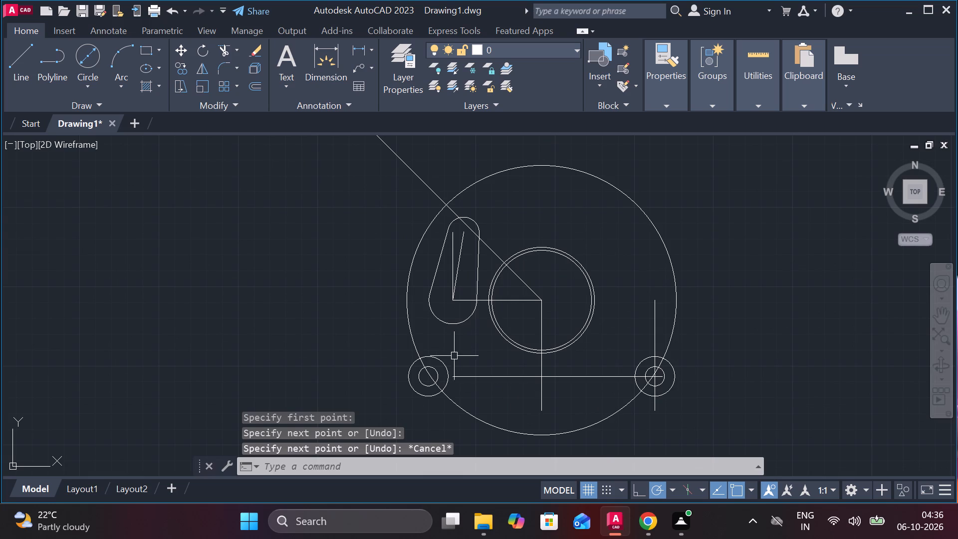
pyautogui.click(448, 365)
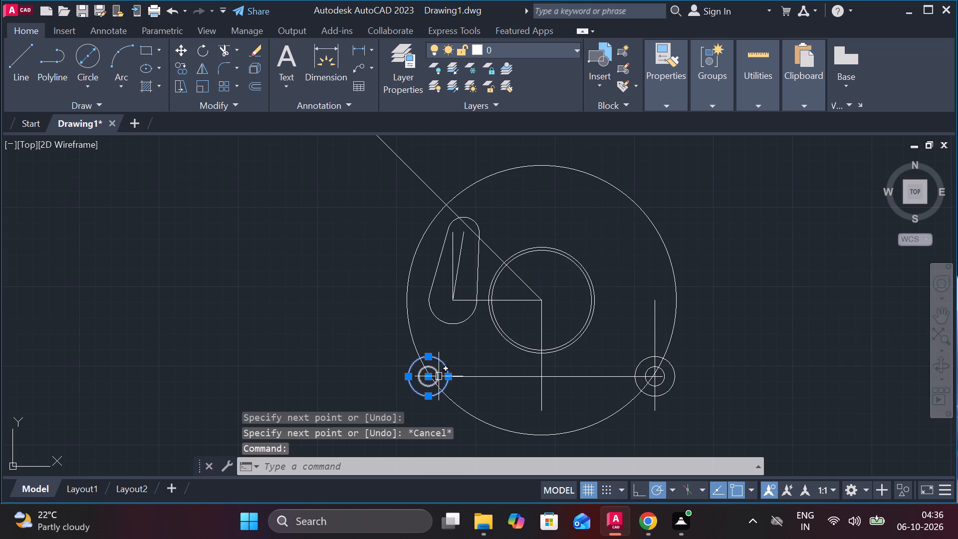
pyautogui.scroll(2, 436, 376)
pyautogui.click(431, 369)
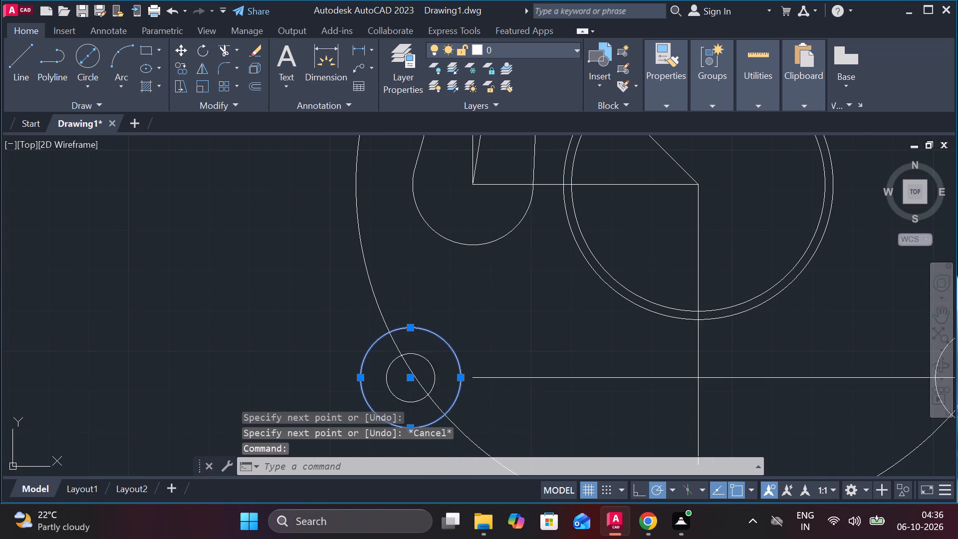
pyautogui.write('co')
pyautogui.press('Return')
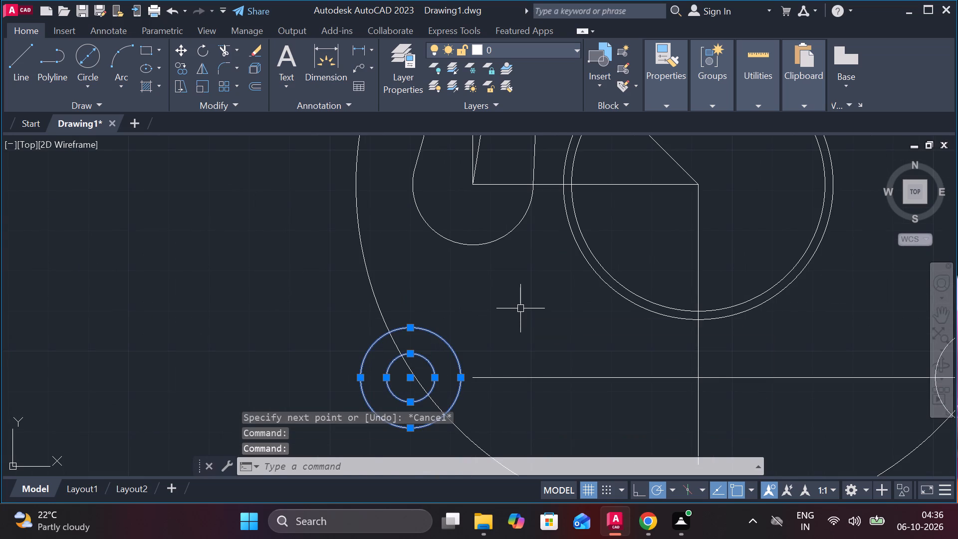
pyautogui.click(410, 379)
pyautogui.scroll(-2, 430, 318)
pyautogui.moveTo(375, 268); pyautogui.dragTo(374, 354, button='middle')
pyautogui.scroll(1, 374, 354)
pyautogui.scroll(1, 403, 205)
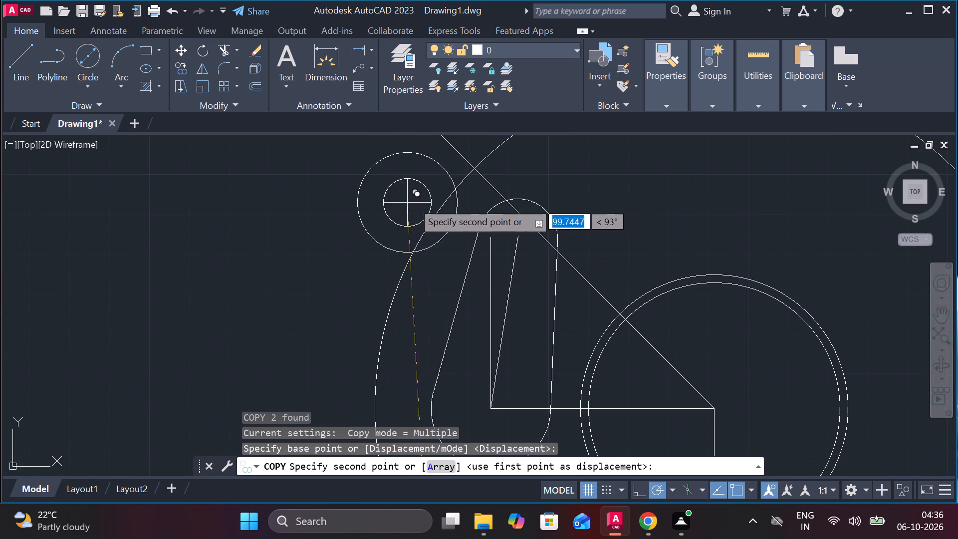
pyautogui.moveTo(478, 155); pyautogui.dragTo(445, 228, button='middle')
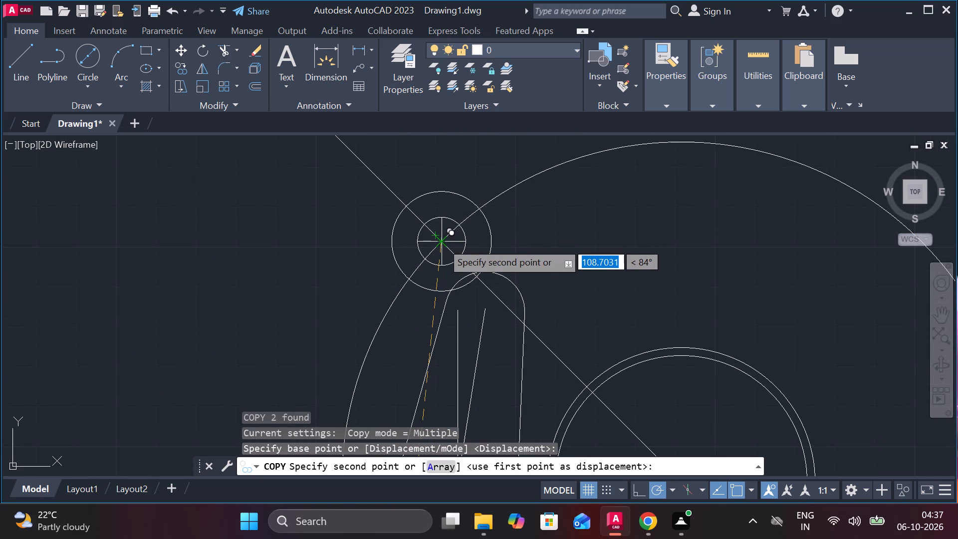
pyautogui.scroll(3, 442, 242)
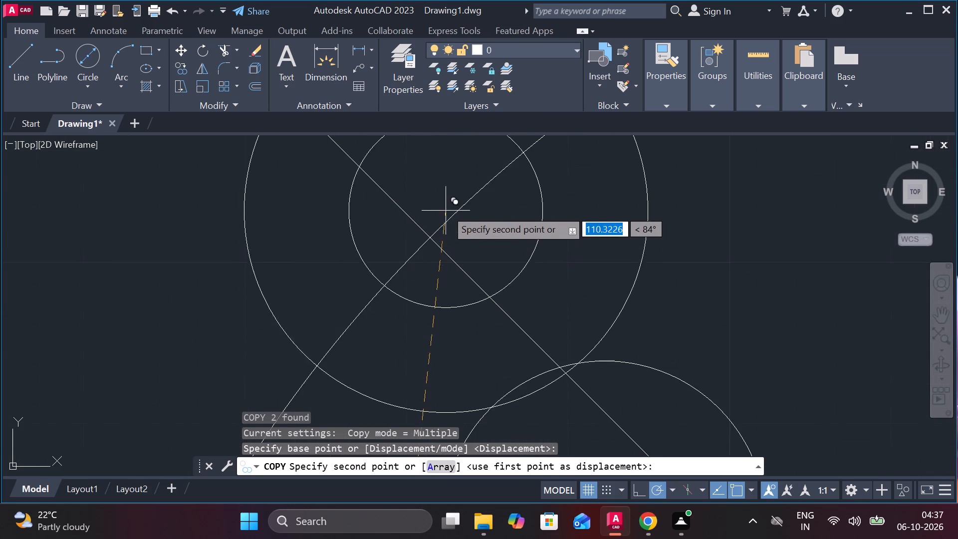
pyautogui.click(434, 238)
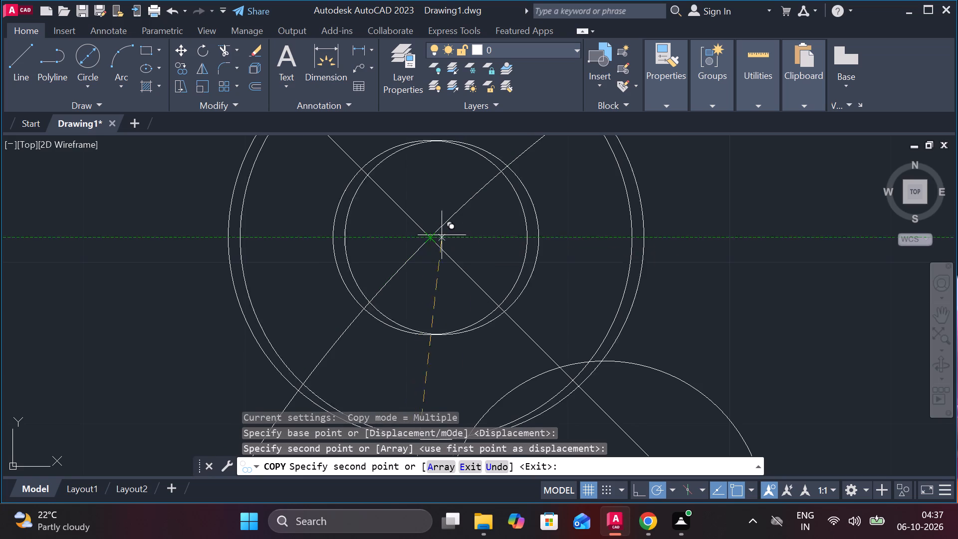
pyautogui.scroll(-4, 504, 215)
pyautogui.press('Escape')
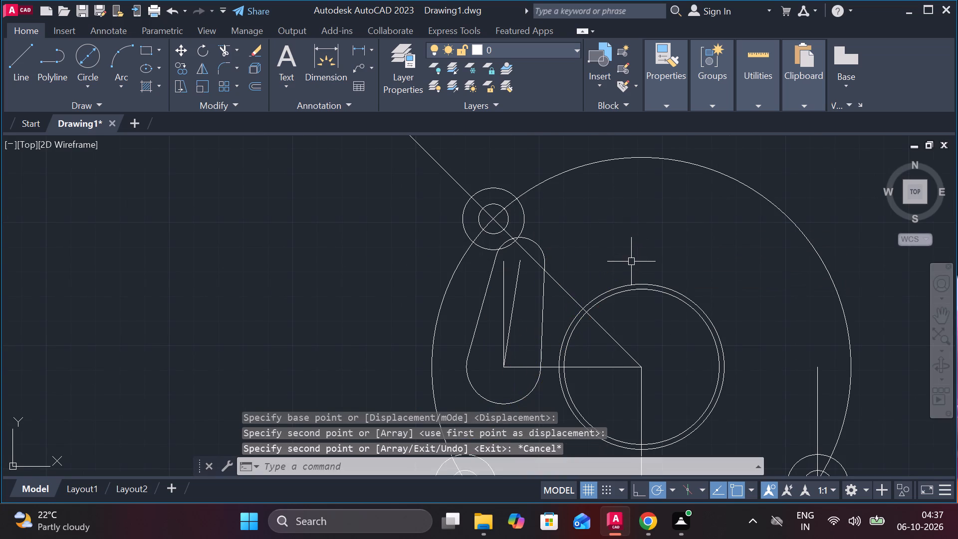
# Check the horizontal distance from the slot's lower arc centre to the double circle's centre.
pyautogui.moveTo(631, 262); pyautogui.dragTo(598, 226, button='middle')
pyautogui.click(354, 51)
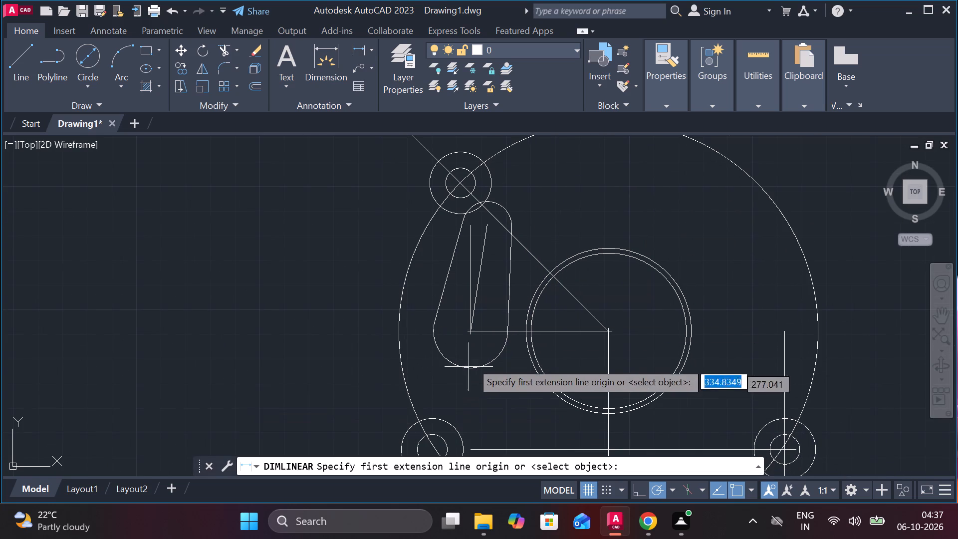
pyautogui.click(472, 332)
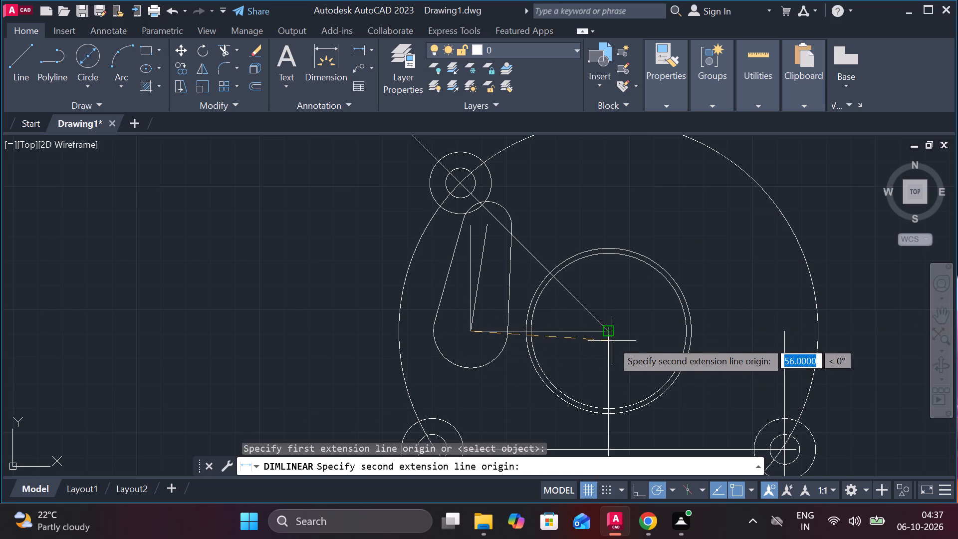
pyautogui.press('Escape')
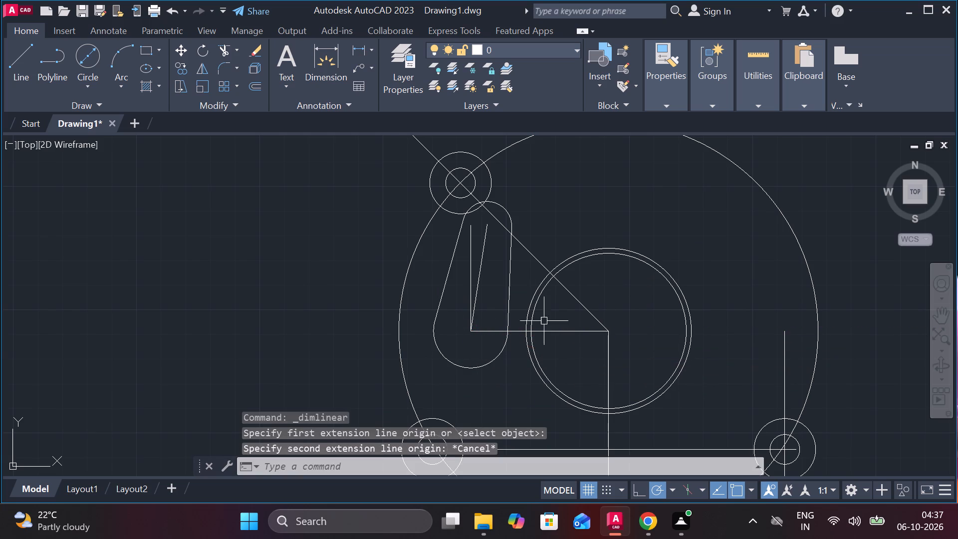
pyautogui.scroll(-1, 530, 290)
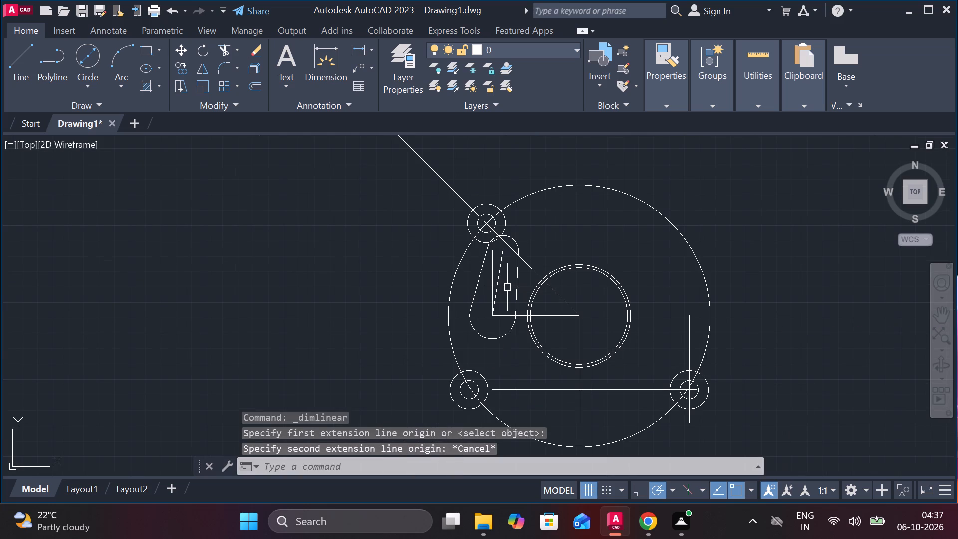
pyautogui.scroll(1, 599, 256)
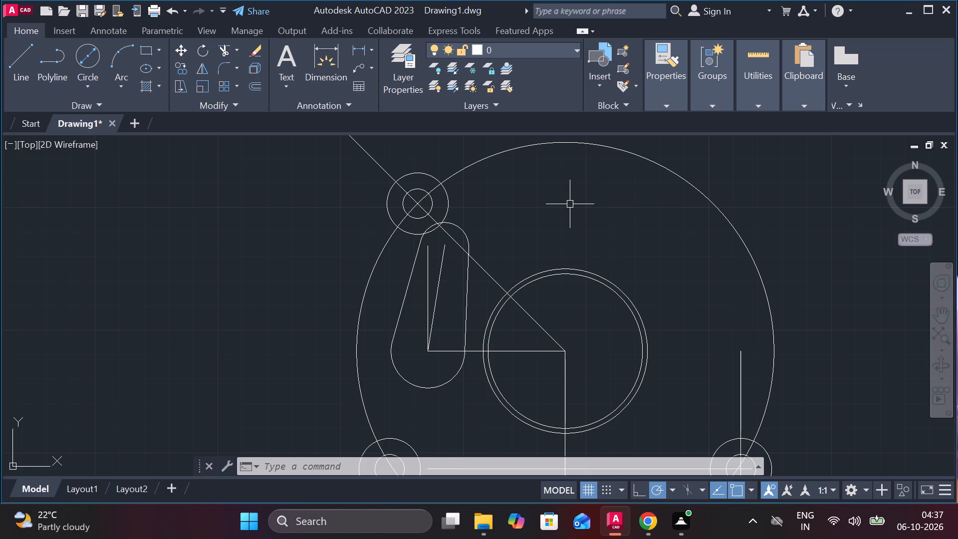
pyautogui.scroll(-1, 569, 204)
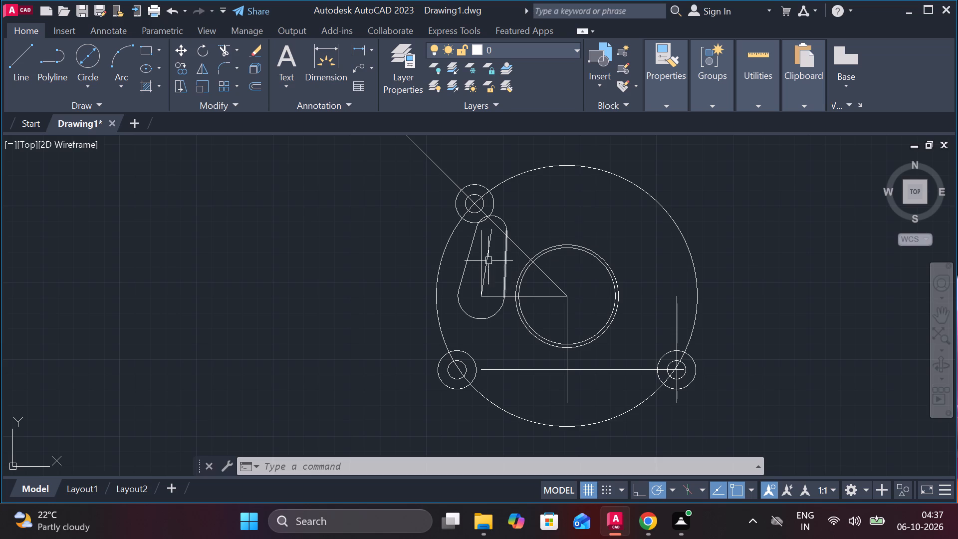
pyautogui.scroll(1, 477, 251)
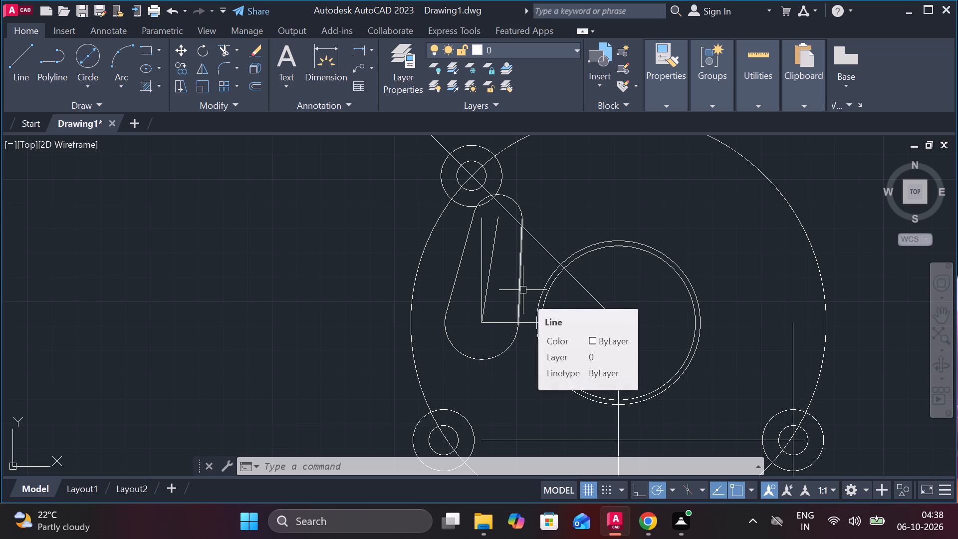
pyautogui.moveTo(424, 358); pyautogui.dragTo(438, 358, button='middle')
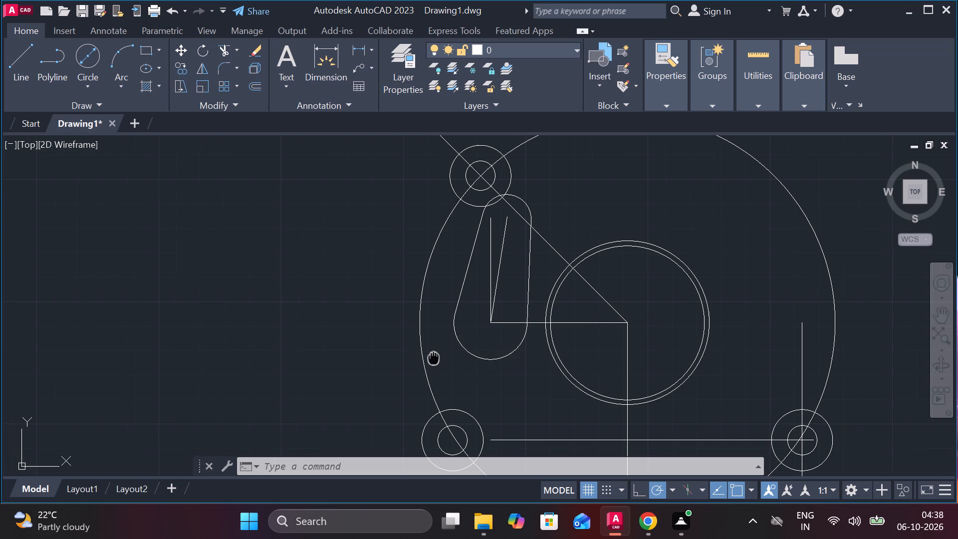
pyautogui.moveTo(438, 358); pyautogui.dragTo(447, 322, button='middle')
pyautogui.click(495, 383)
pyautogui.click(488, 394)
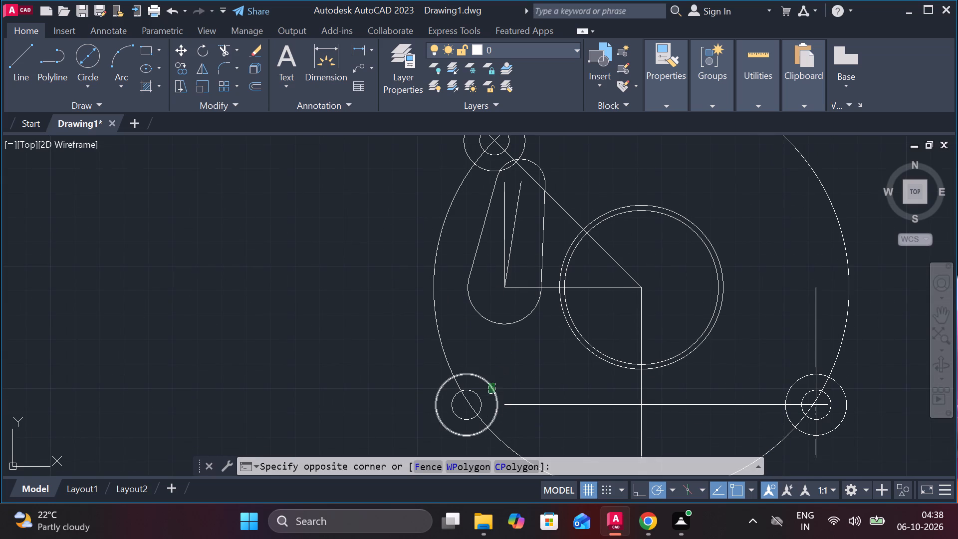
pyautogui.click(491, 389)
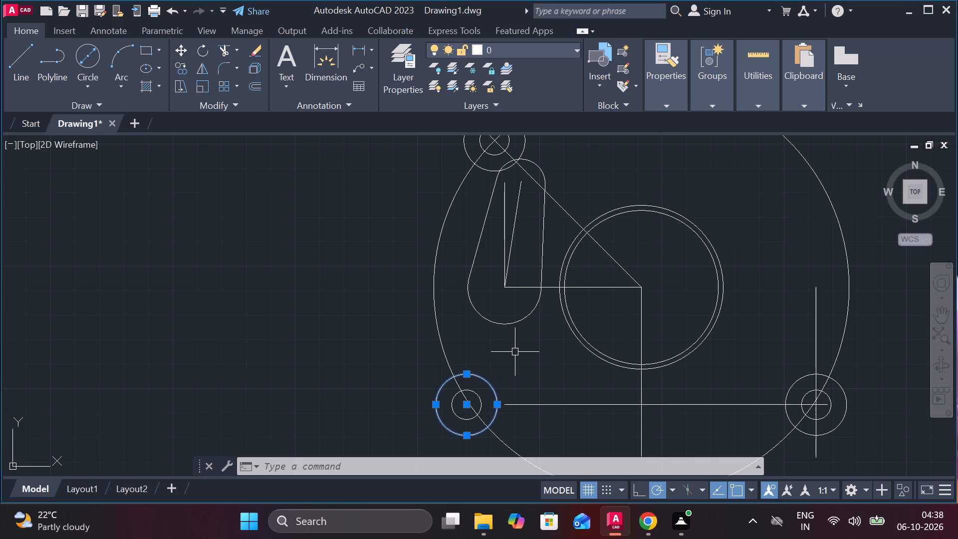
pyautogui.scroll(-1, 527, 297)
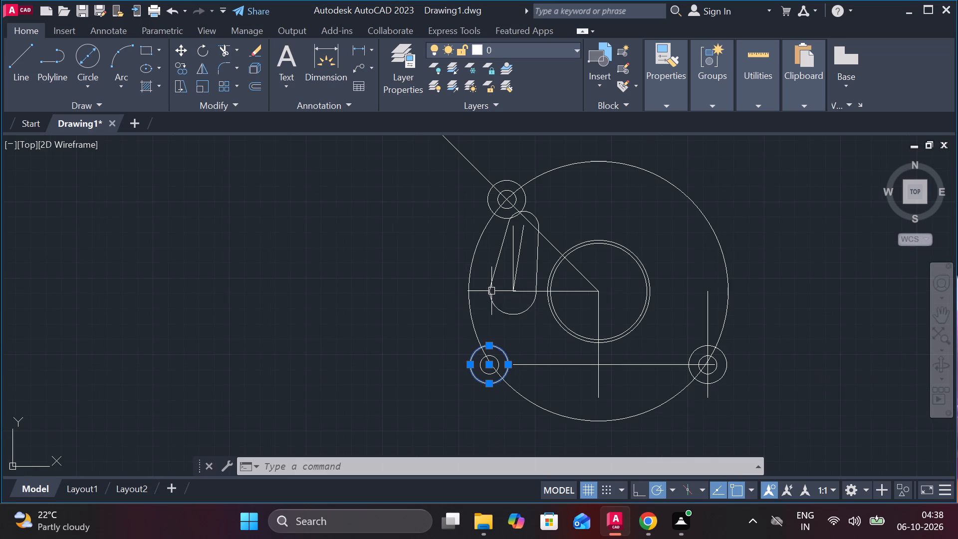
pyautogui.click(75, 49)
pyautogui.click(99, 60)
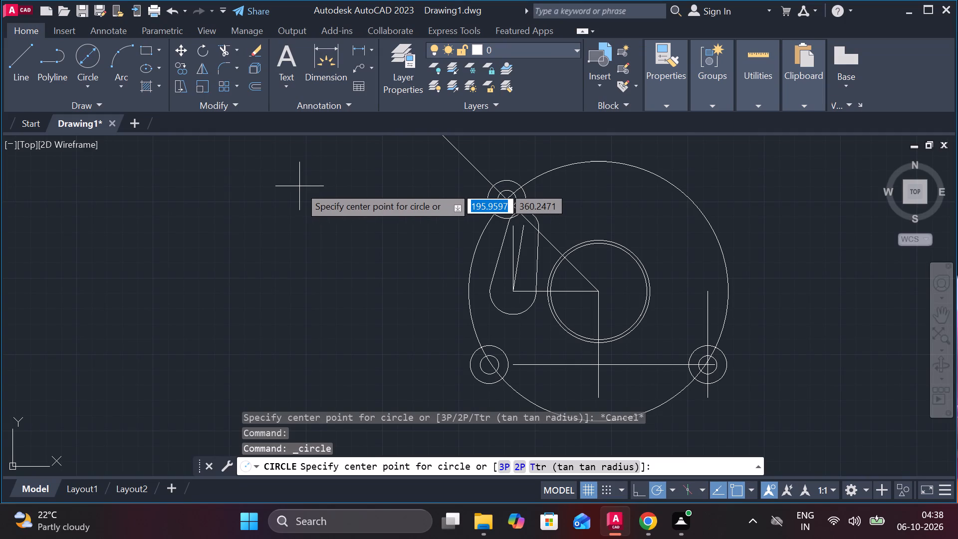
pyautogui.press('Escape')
# Copy the lower-right pair of small concentric circles from their centre 100 straight up.
pyautogui.scroll(1, 766, 379)
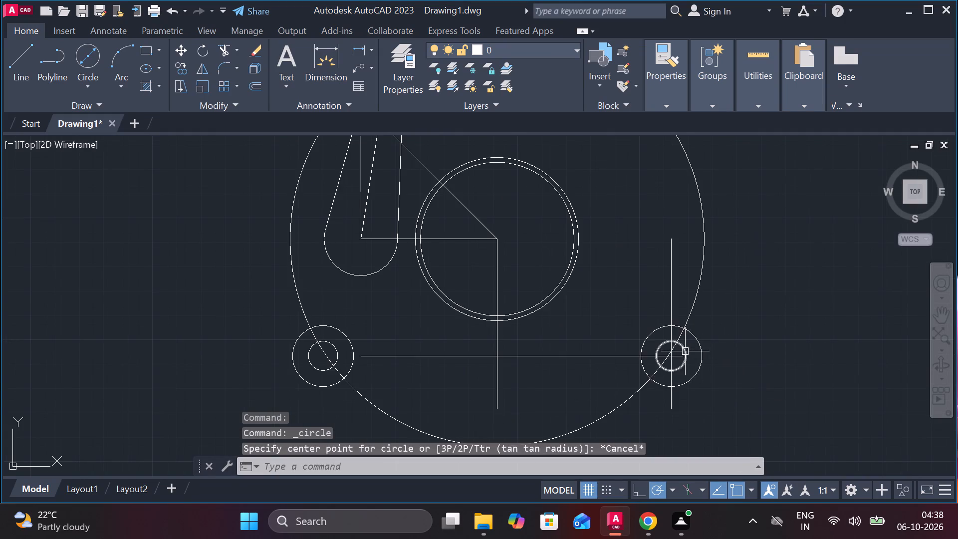
pyautogui.click(699, 342)
pyautogui.scroll(2, 680, 353)
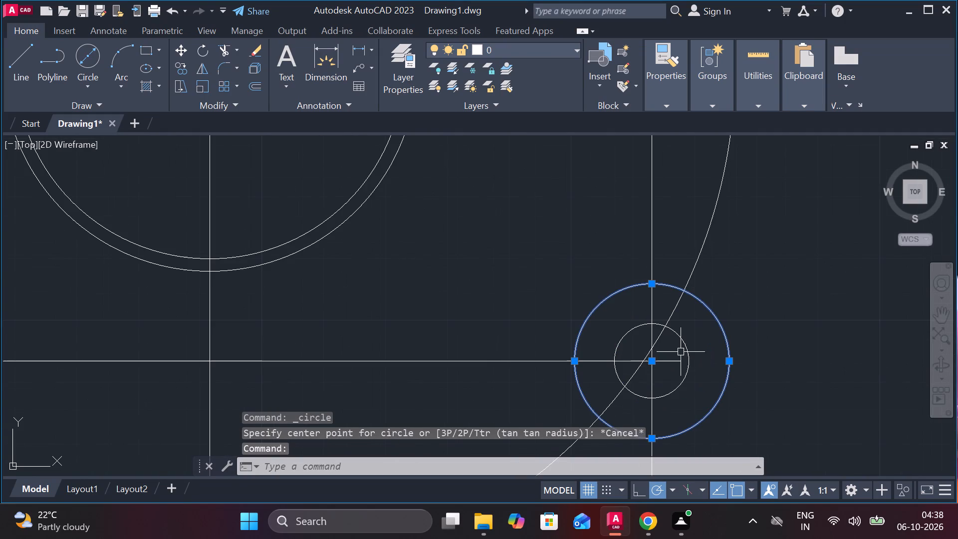
pyautogui.click(686, 345)
pyautogui.write('co')
pyautogui.press('Return')
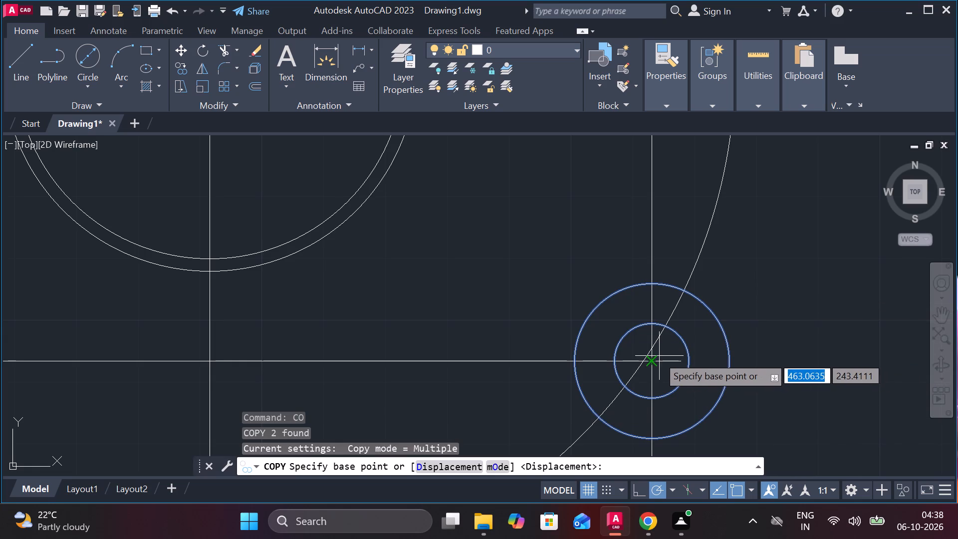
pyautogui.click(654, 359)
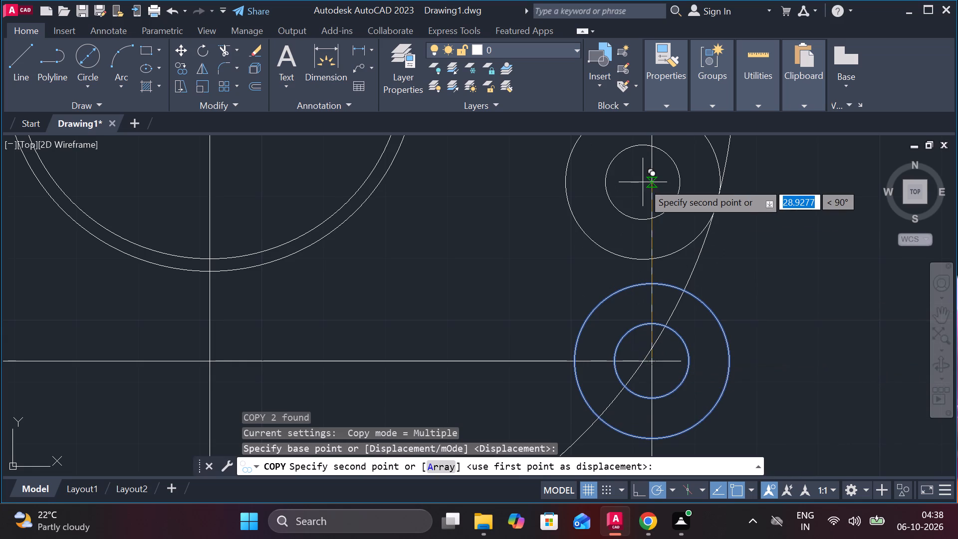
pyautogui.scroll(-3, 643, 182)
pyautogui.moveTo(643, 182); pyautogui.dragTo(646, 335, button='middle')
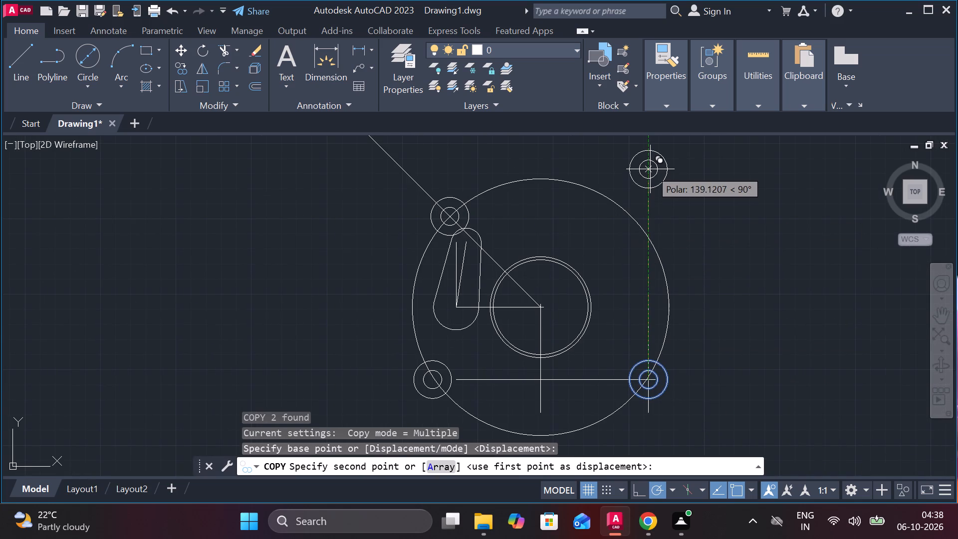
pyautogui.press('1')
pyautogui.write('00')
pyautogui.press('Return')
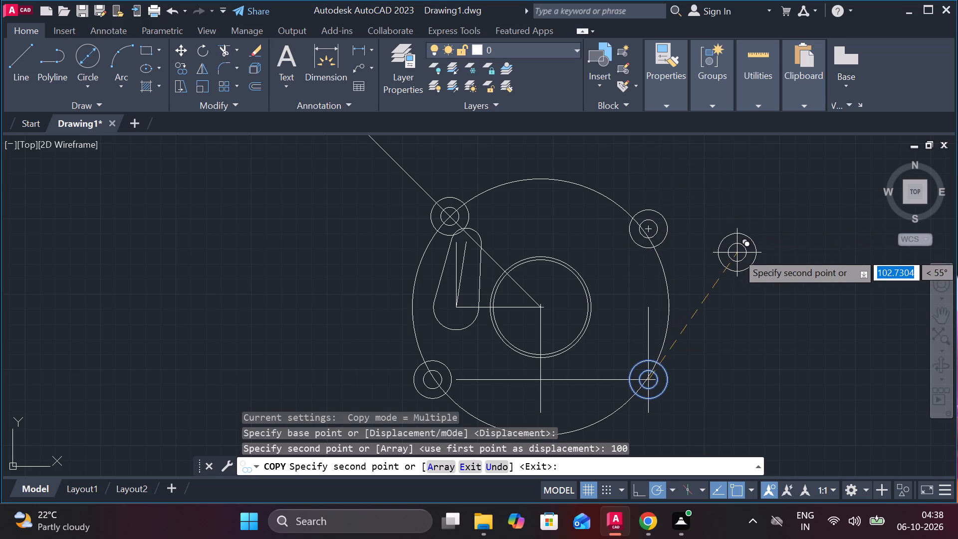
pyautogui.press('Escape')
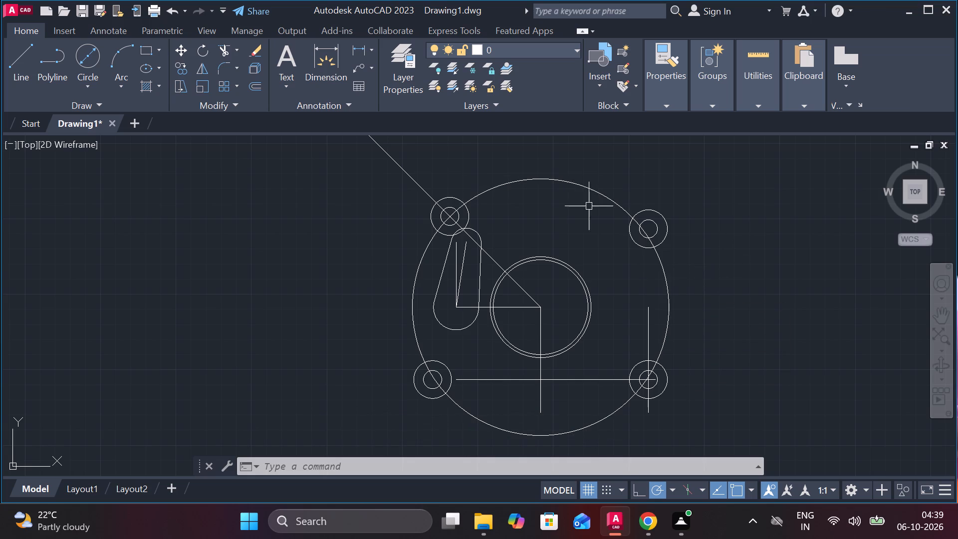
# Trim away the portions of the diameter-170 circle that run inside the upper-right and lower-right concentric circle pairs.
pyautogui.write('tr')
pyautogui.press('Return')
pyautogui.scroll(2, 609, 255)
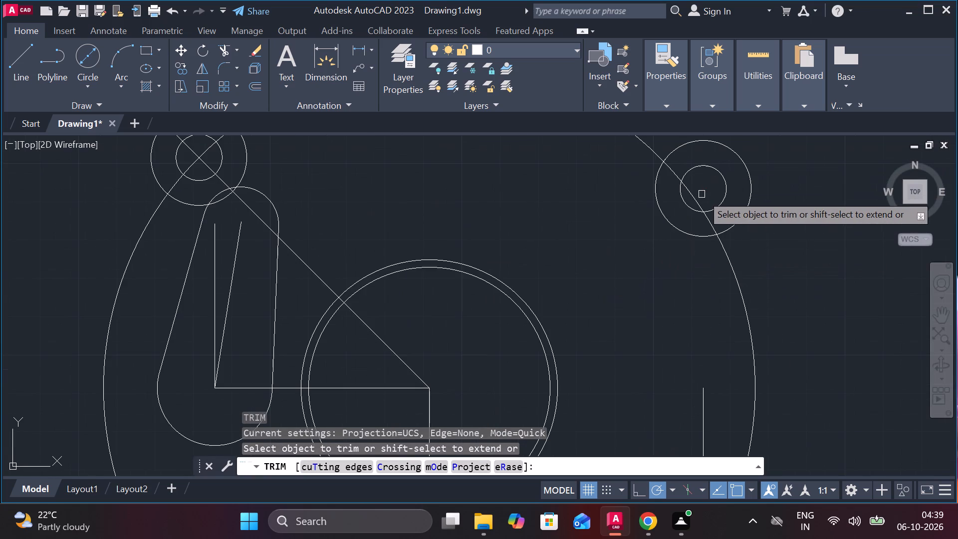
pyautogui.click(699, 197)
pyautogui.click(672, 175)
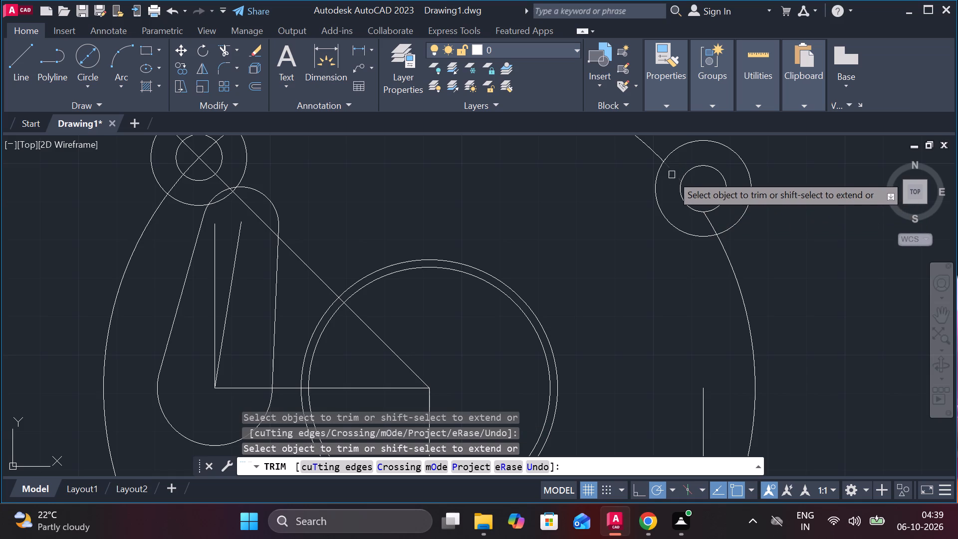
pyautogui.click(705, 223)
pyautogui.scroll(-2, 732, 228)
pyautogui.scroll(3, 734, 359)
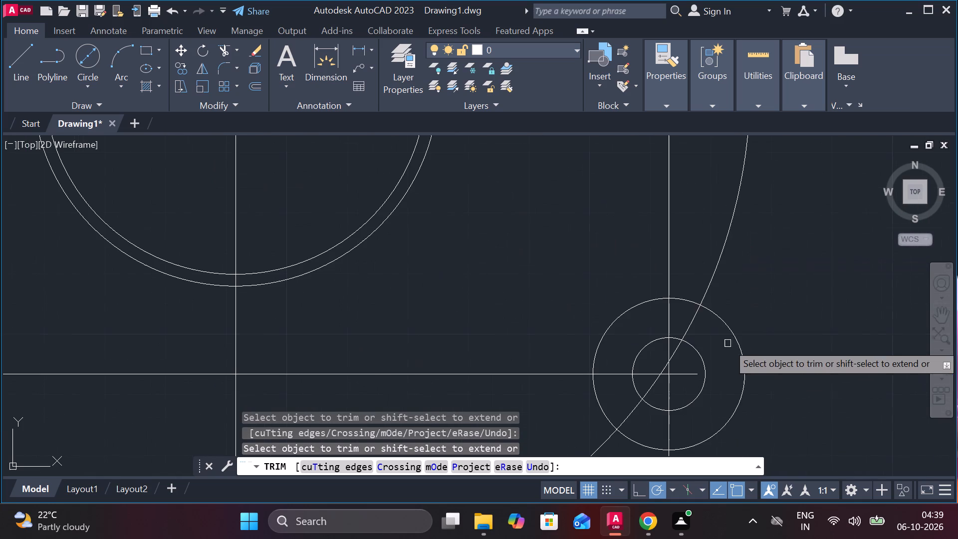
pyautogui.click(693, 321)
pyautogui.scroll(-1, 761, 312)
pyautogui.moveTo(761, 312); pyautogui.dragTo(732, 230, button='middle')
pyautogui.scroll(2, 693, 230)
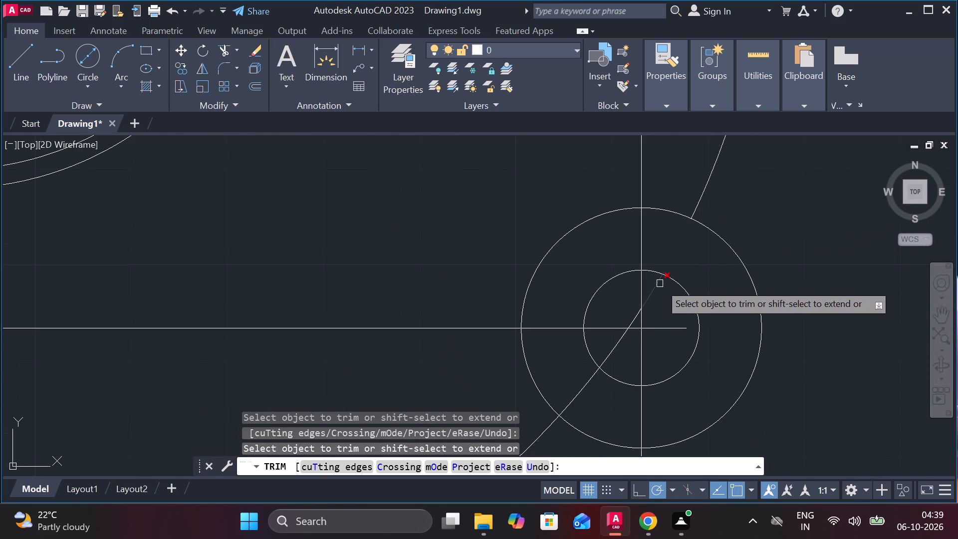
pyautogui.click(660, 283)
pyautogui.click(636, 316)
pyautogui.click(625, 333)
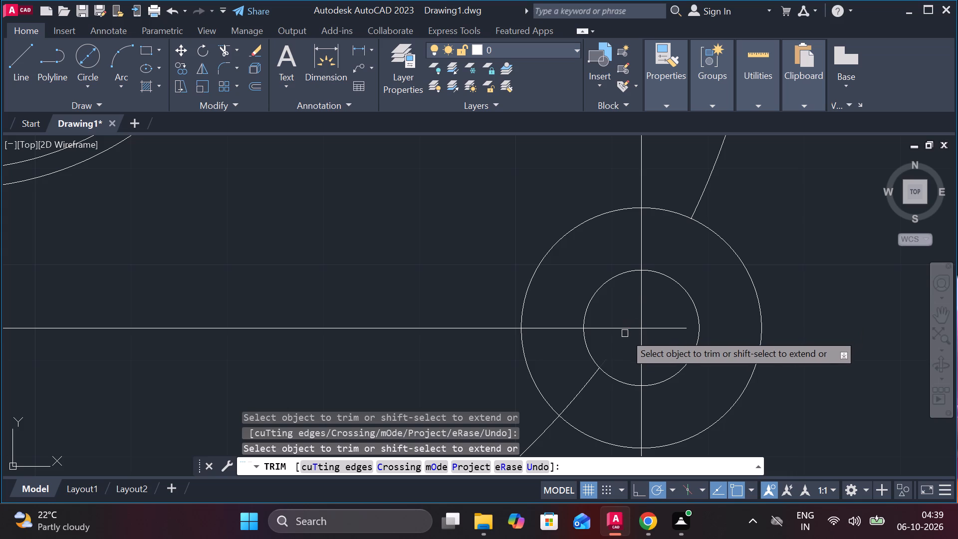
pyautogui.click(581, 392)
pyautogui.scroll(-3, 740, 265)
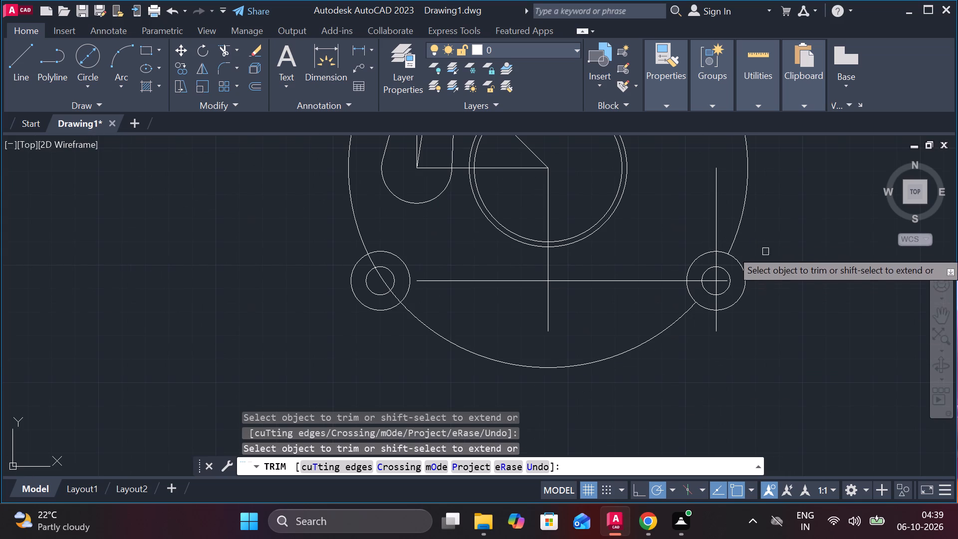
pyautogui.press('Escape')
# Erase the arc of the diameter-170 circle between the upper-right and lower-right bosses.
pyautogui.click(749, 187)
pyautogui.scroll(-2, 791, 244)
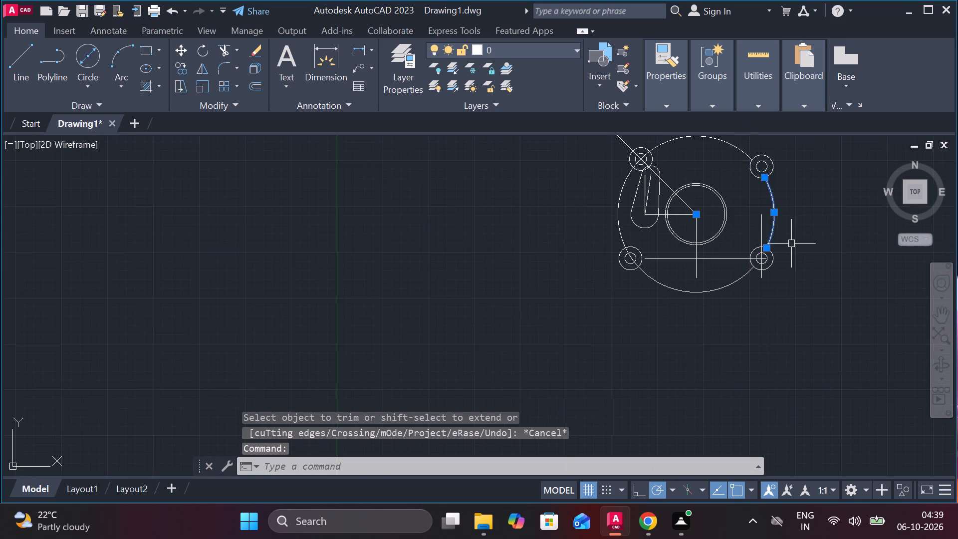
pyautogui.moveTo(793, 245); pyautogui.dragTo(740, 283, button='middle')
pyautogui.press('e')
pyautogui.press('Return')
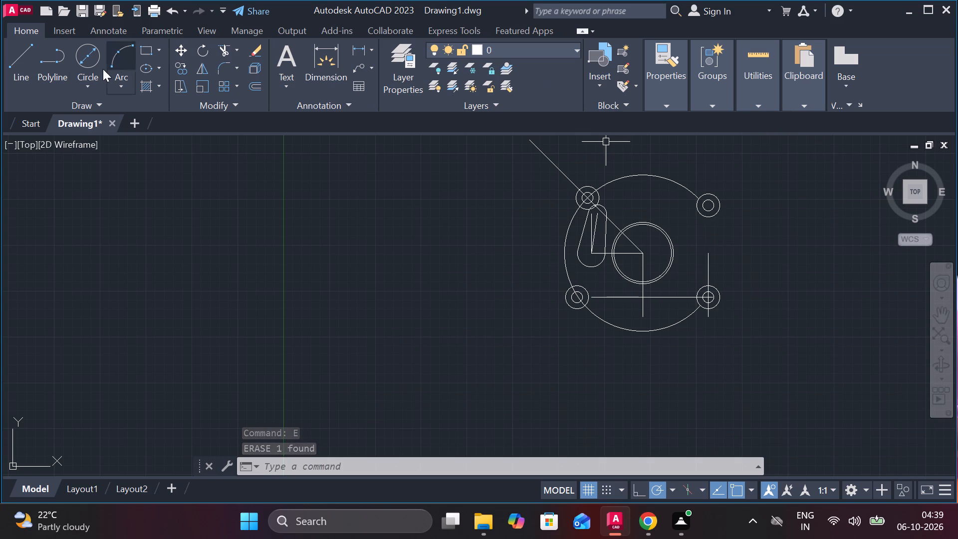
# Draw a radius-150 circle tangent to the outer circles of the upper-right and lower-right bosses, on their outward sides.
pyautogui.click(89, 81)
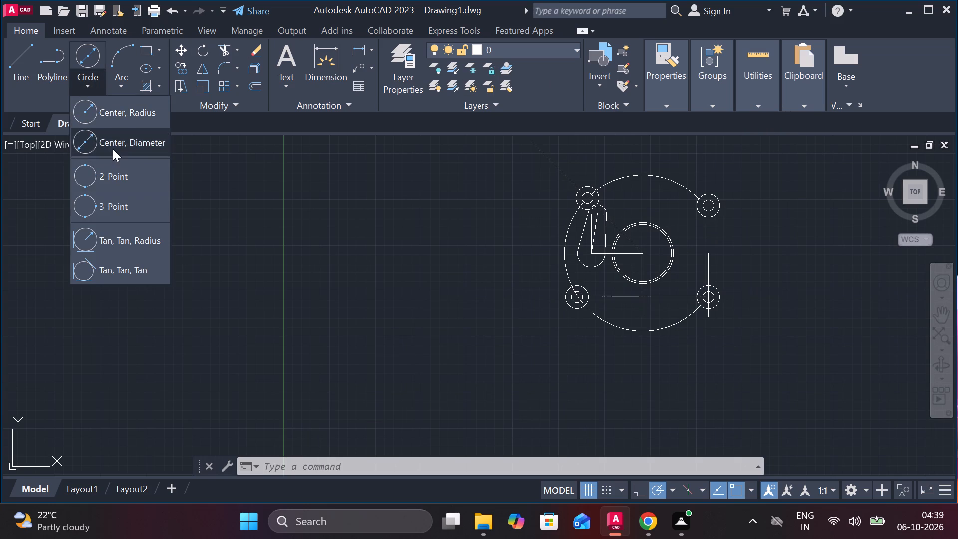
pyautogui.click(131, 242)
pyautogui.scroll(1, 718, 218)
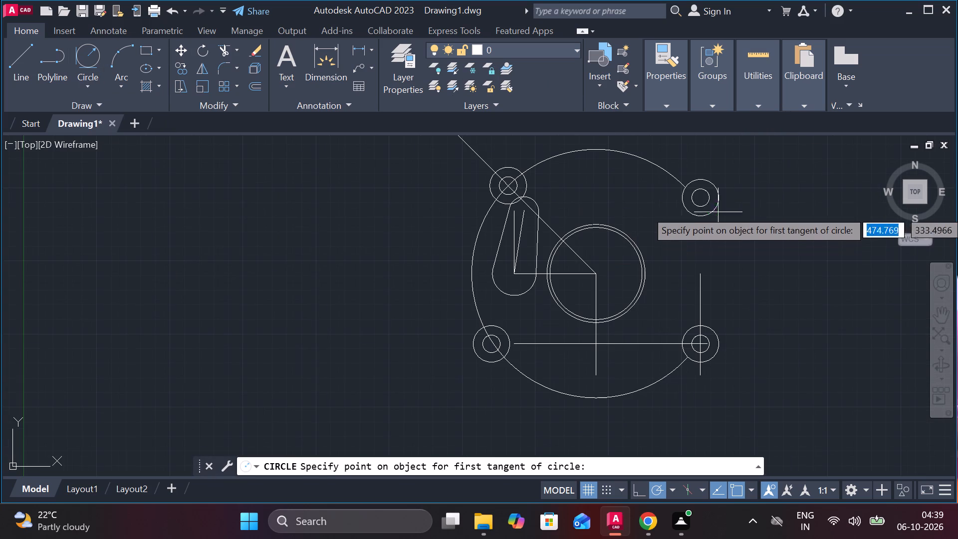
pyautogui.click(720, 200)
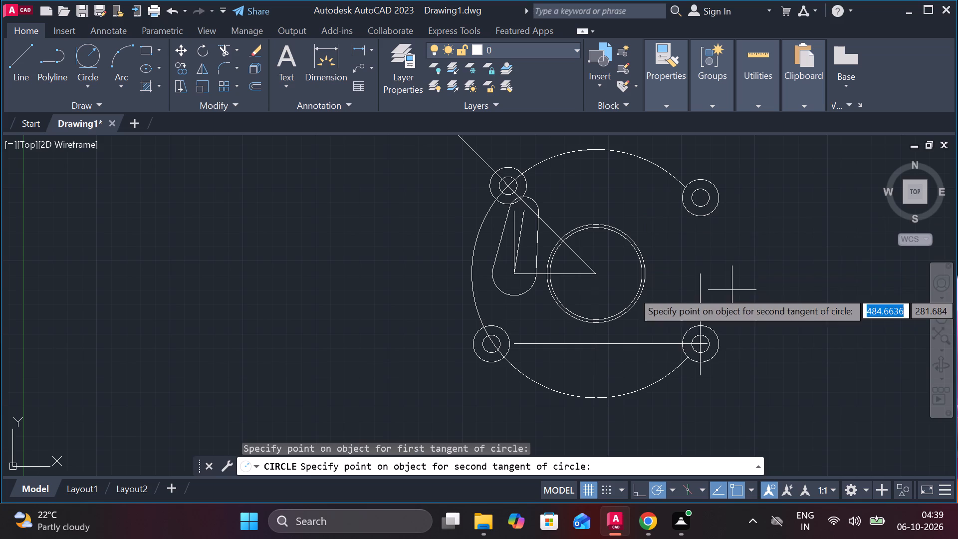
pyautogui.click(721, 344)
pyautogui.write('150')
pyautogui.press('Return')
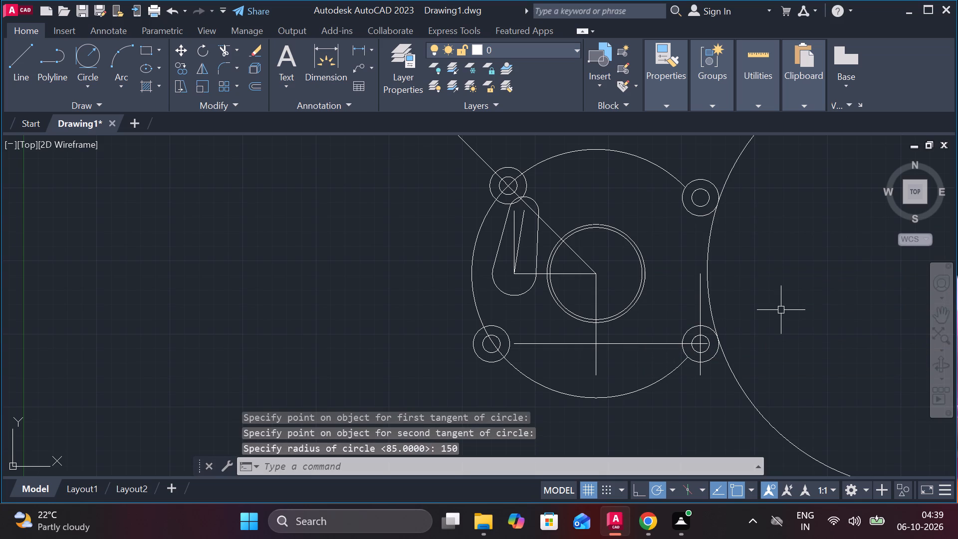
# Trim the radius-150 circle down to the concave arc between the upper-right and lower-right bosses.
pyautogui.write('tr')
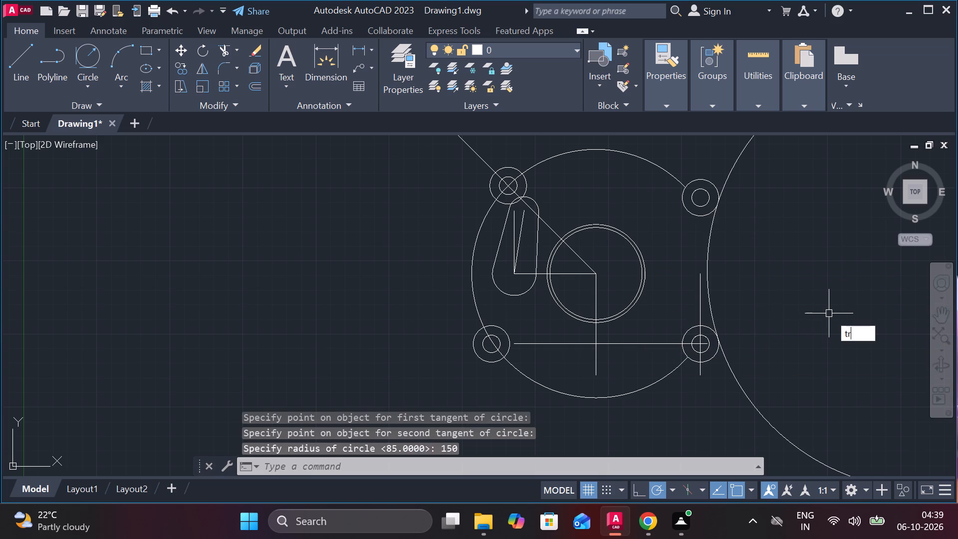
pyautogui.press('Return')
pyautogui.moveTo(805, 358); pyautogui.dragTo(740, 426)
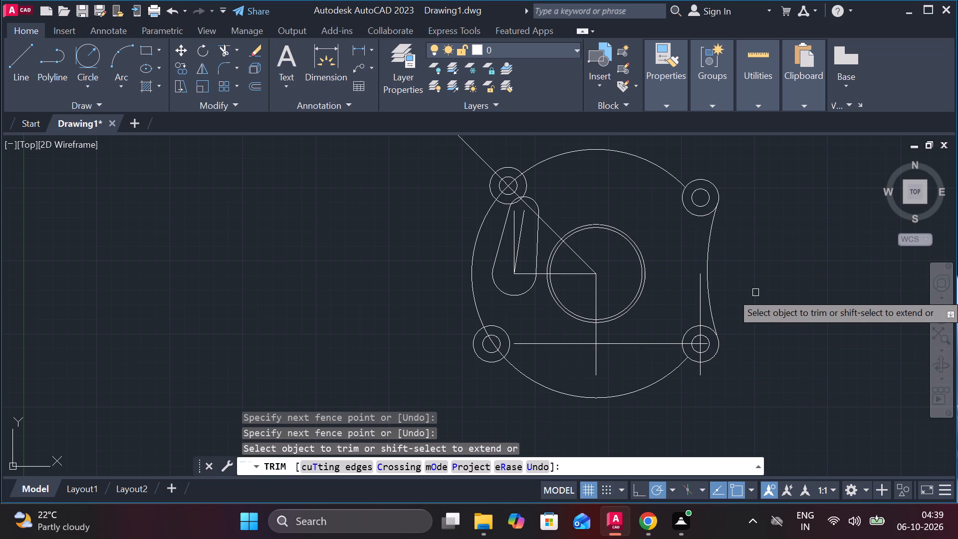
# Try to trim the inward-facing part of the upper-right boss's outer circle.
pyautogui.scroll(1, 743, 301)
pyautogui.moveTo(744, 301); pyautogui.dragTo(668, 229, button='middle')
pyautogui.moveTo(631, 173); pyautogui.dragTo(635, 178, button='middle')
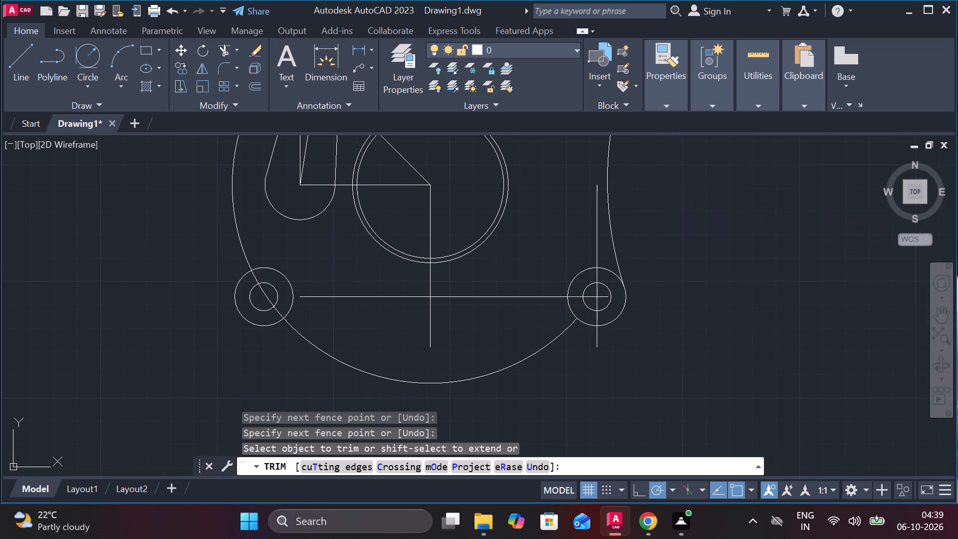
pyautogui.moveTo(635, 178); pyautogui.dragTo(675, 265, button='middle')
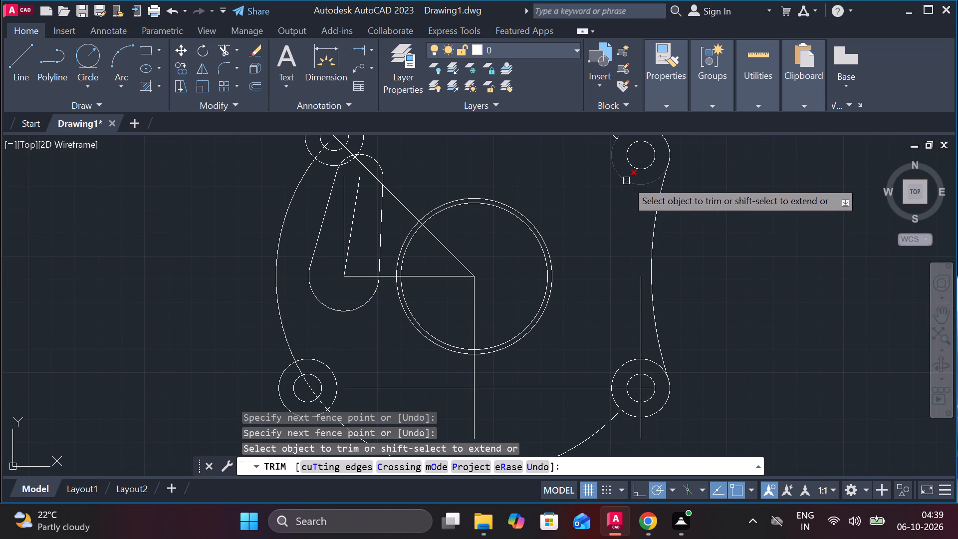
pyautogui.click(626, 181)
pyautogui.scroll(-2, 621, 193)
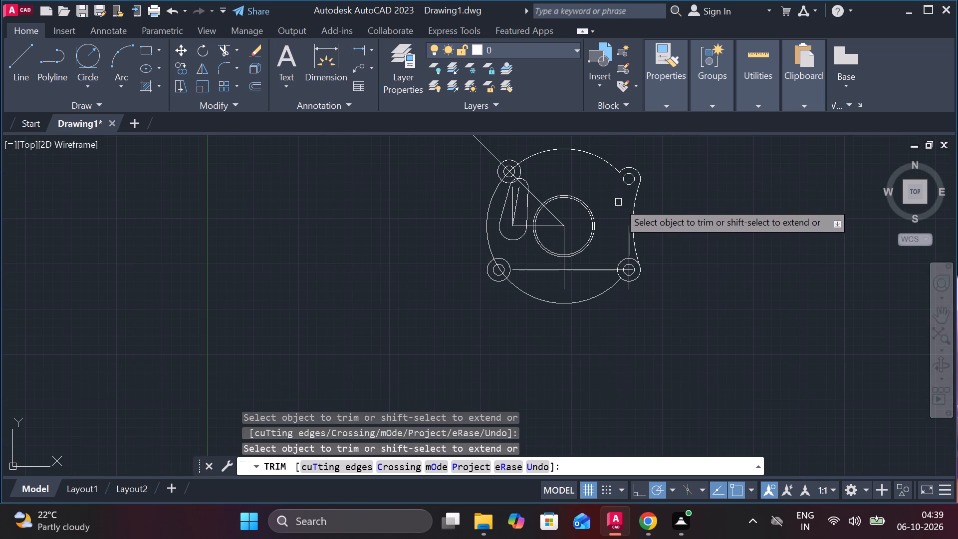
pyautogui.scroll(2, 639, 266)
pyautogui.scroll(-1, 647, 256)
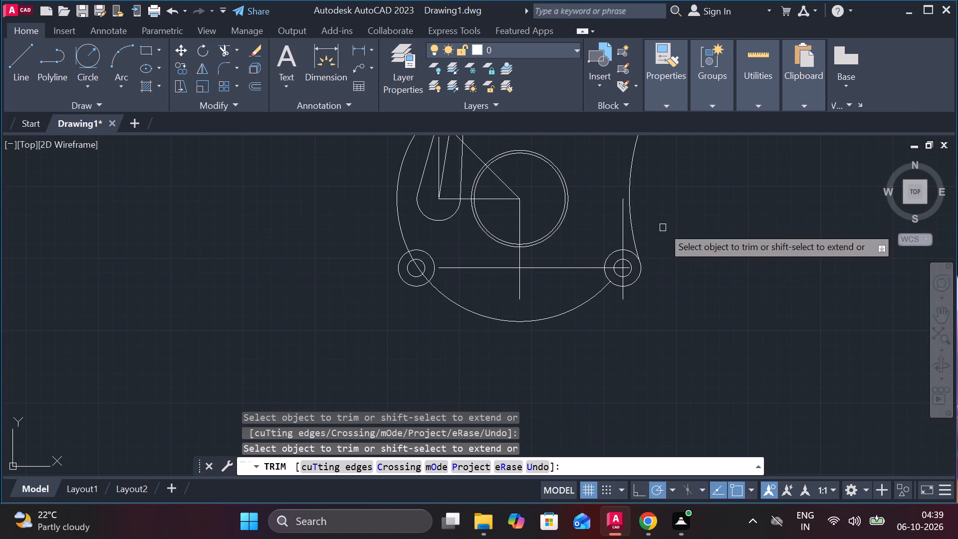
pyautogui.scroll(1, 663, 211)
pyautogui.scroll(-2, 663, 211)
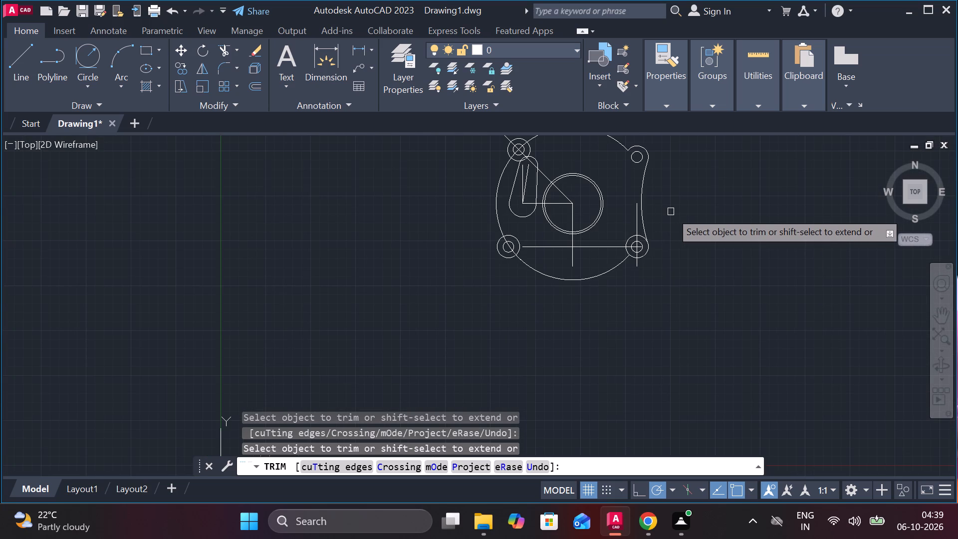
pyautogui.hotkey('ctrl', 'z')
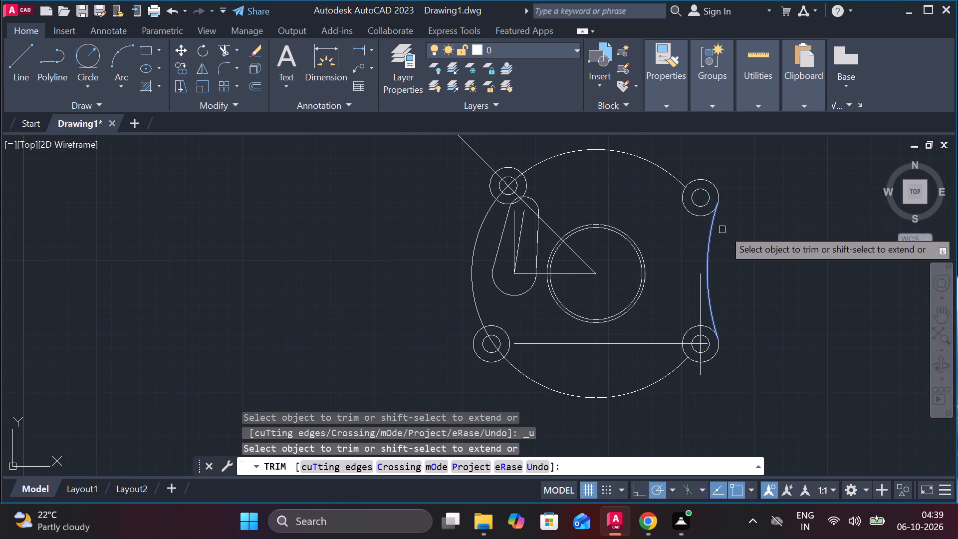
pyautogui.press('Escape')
# Erase the remaining large arc of the diameter-170 circle.
pyautogui.moveTo(768, 248); pyautogui.dragTo(728, 174, button='middle')
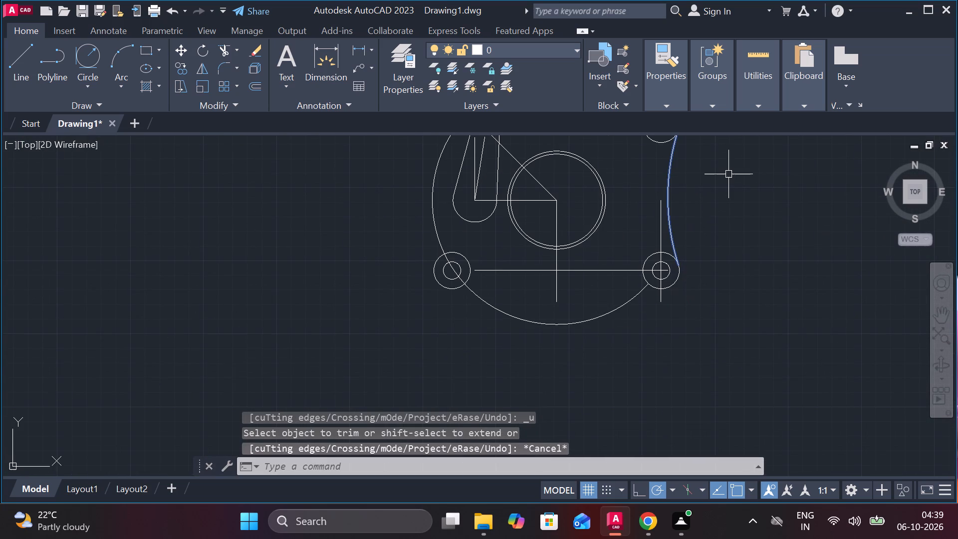
pyautogui.scroll(-1, 719, 196)
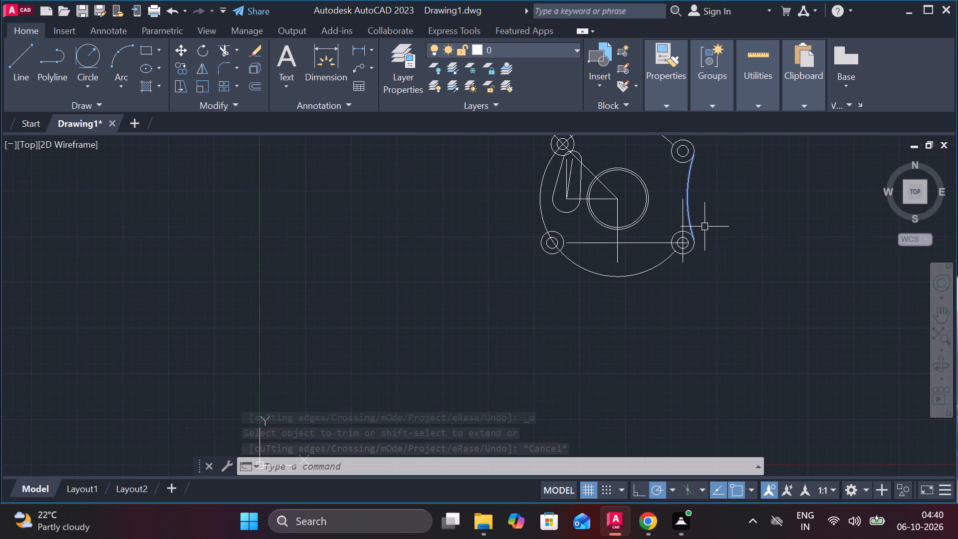
pyautogui.scroll(1, 713, 211)
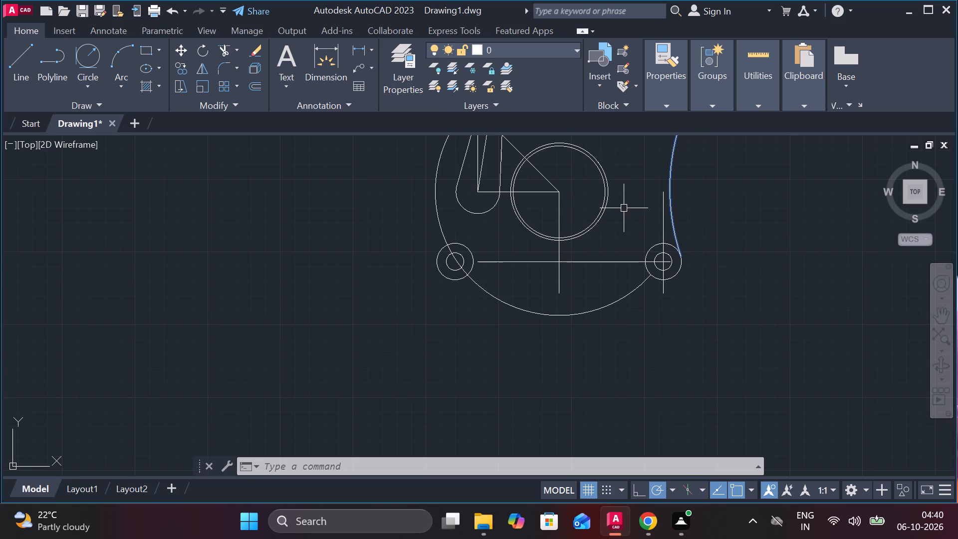
pyautogui.click(608, 304)
pyautogui.press('e')
pyautogui.press('Return')
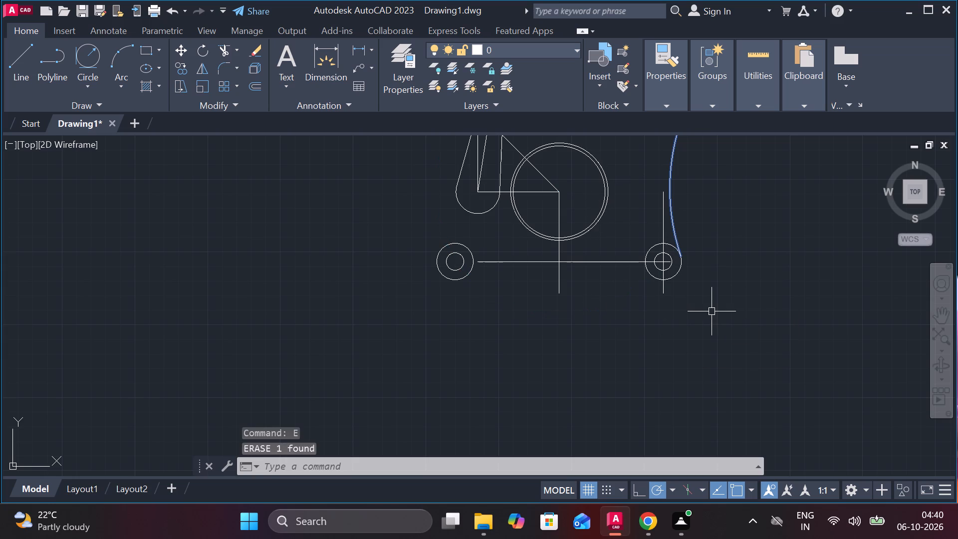
# Erase both concentric circles of the upper-left boss above the slot.
pyautogui.scroll(2, 608, 193)
pyautogui.scroll(-1, 608, 192)
pyautogui.moveTo(627, 199); pyautogui.dragTo(631, 216, button='middle')
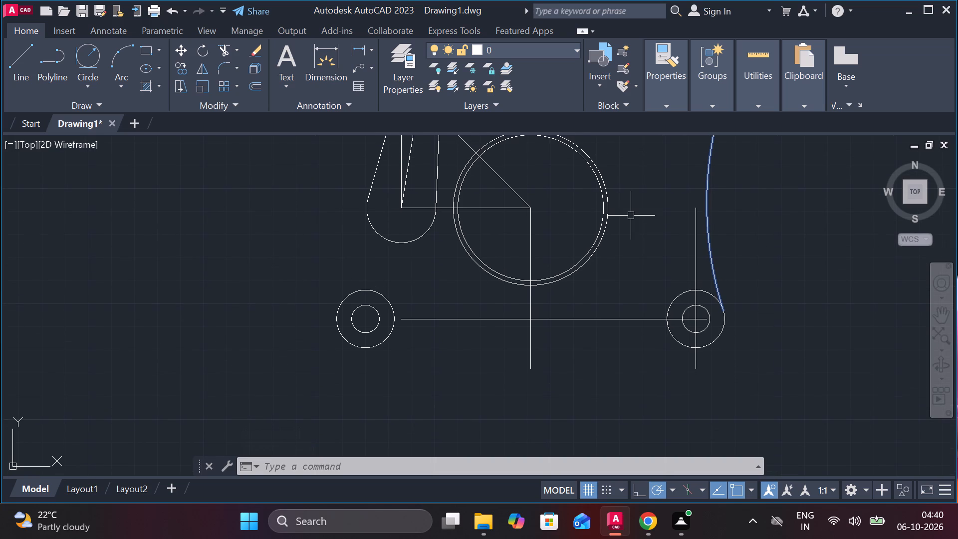
pyautogui.scroll(-2, 634, 207)
pyautogui.scroll(1, 636, 190)
pyautogui.moveTo(627, 162); pyautogui.dragTo(642, 188, button='middle')
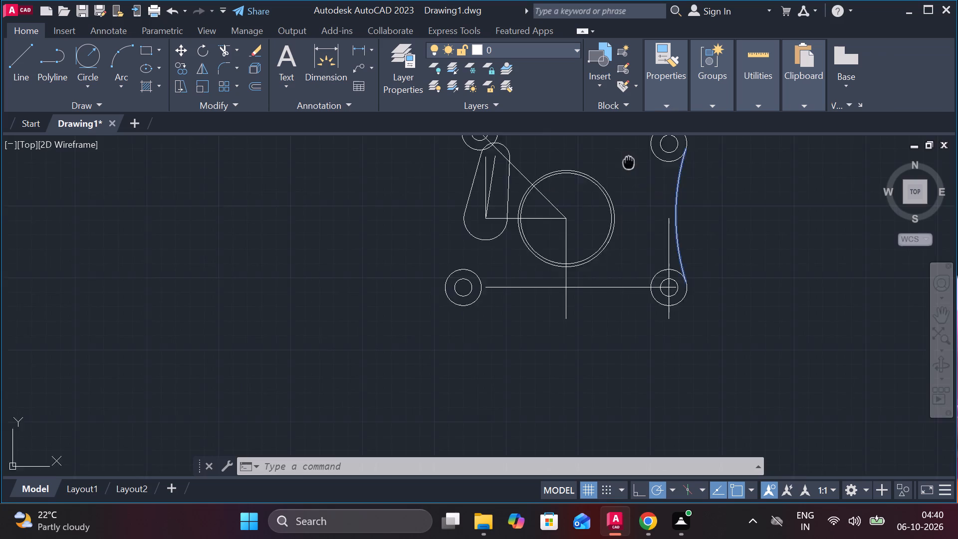
pyautogui.moveTo(642, 188); pyautogui.dragTo(649, 242, button='middle')
pyautogui.click(517, 202)
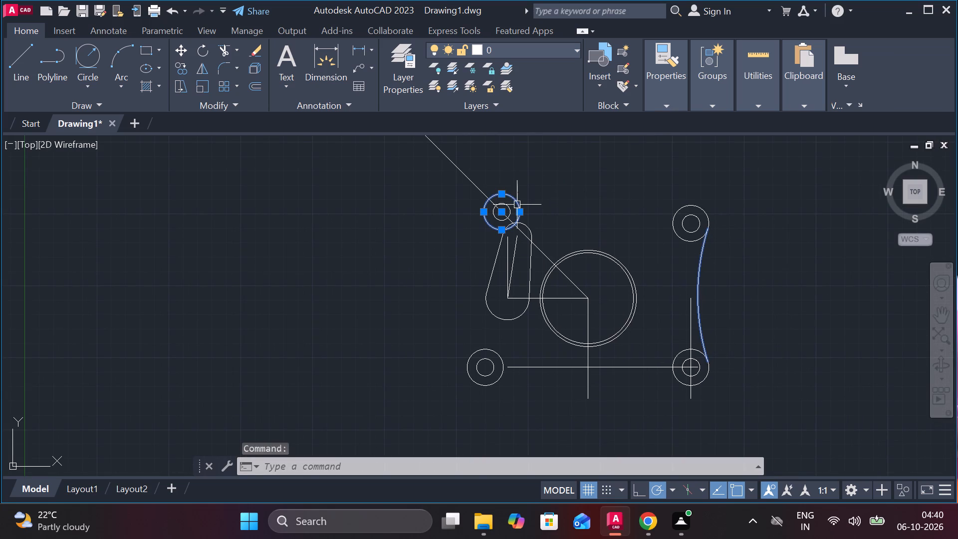
pyautogui.scroll(1, 505, 206)
pyautogui.click(505, 201)
pyautogui.press('e')
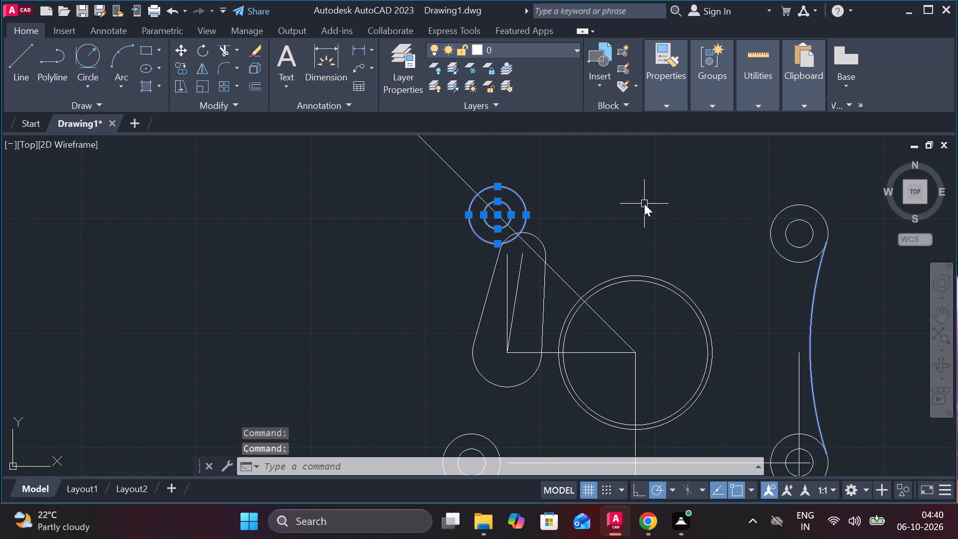
pyautogui.press('Return')
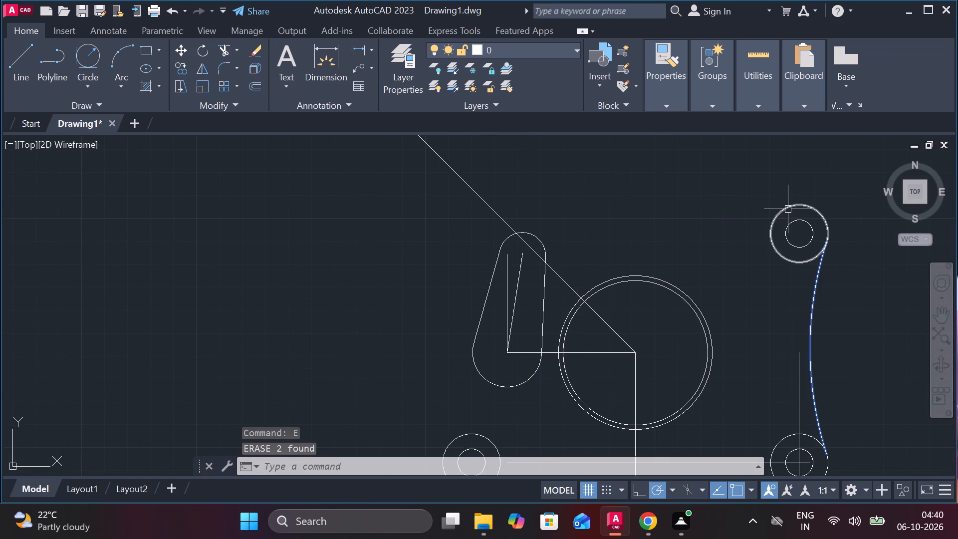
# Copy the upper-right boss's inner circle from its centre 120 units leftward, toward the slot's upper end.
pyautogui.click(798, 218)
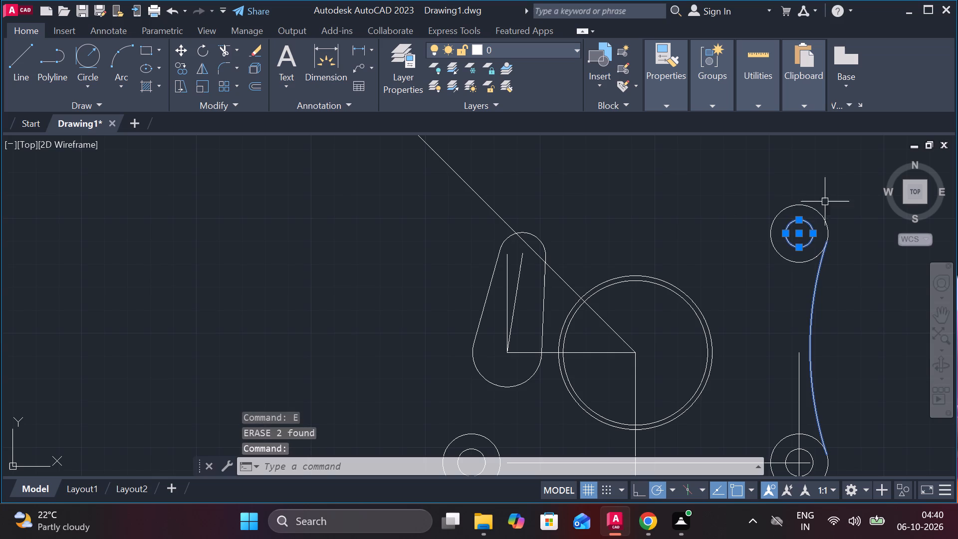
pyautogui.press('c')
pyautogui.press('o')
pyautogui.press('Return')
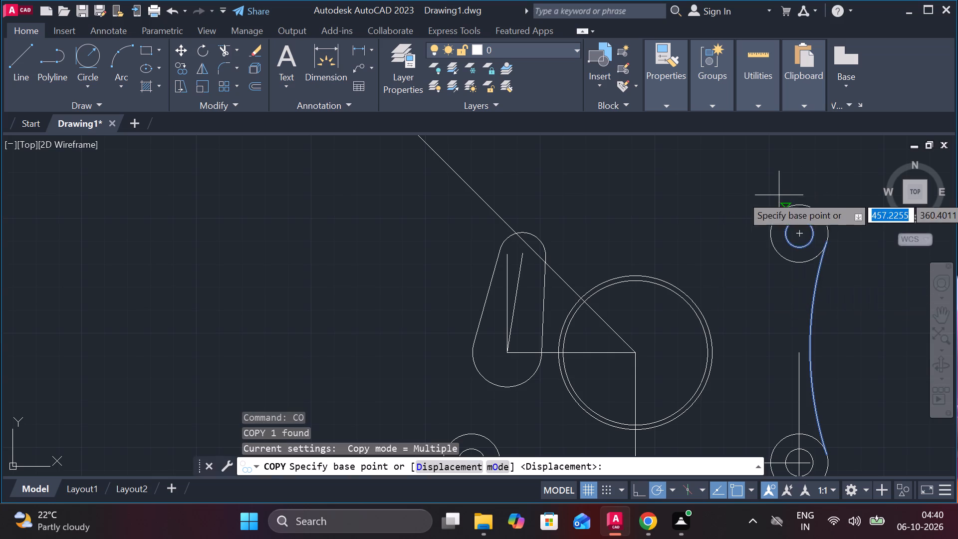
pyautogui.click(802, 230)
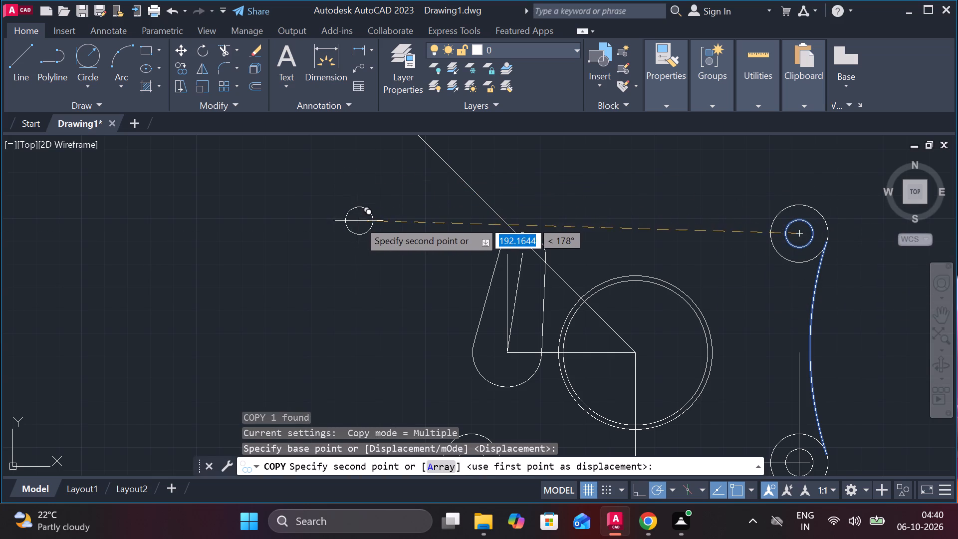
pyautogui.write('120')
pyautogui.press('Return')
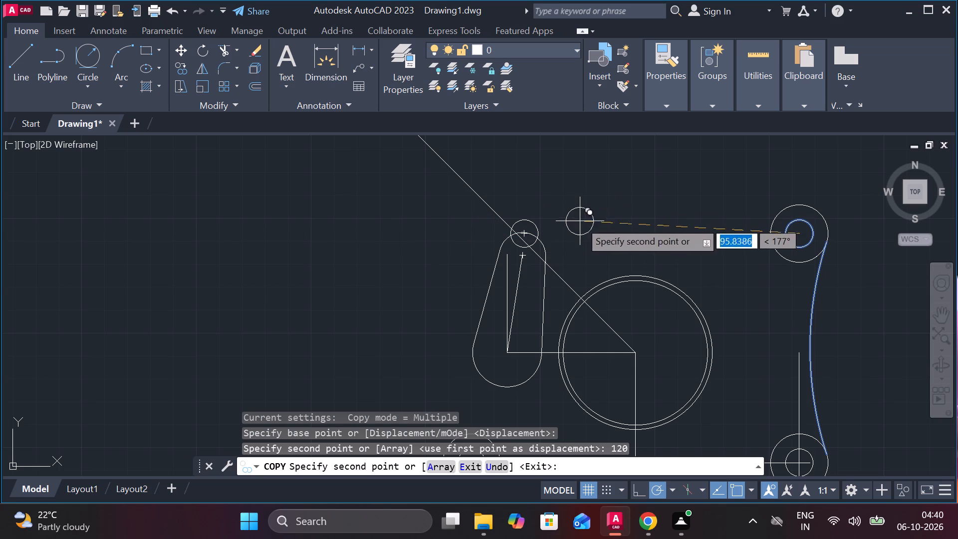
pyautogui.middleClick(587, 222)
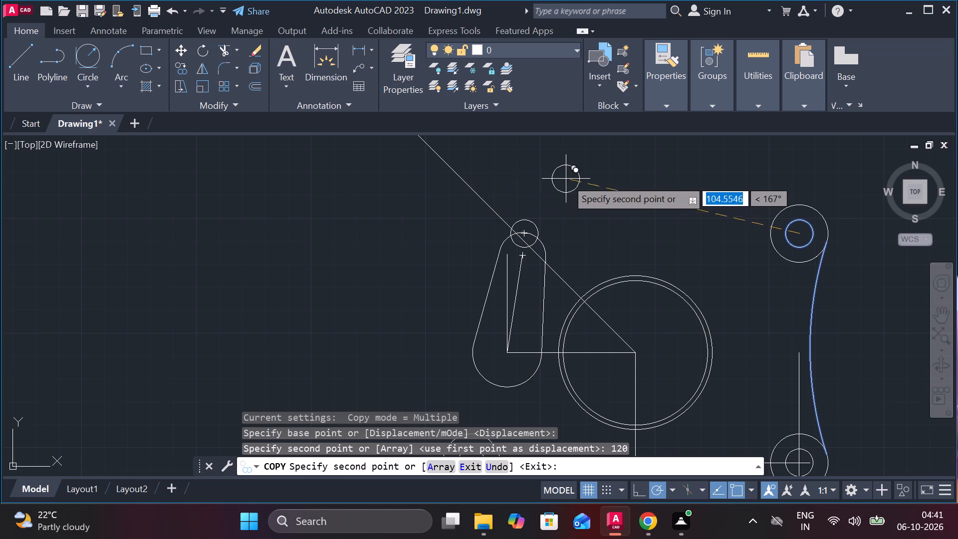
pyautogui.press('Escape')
# Erase the copied small circle at the slot's upper end together with the long diagonal construction line.
pyautogui.moveTo(599, 206); pyautogui.dragTo(579, 186, button='middle')
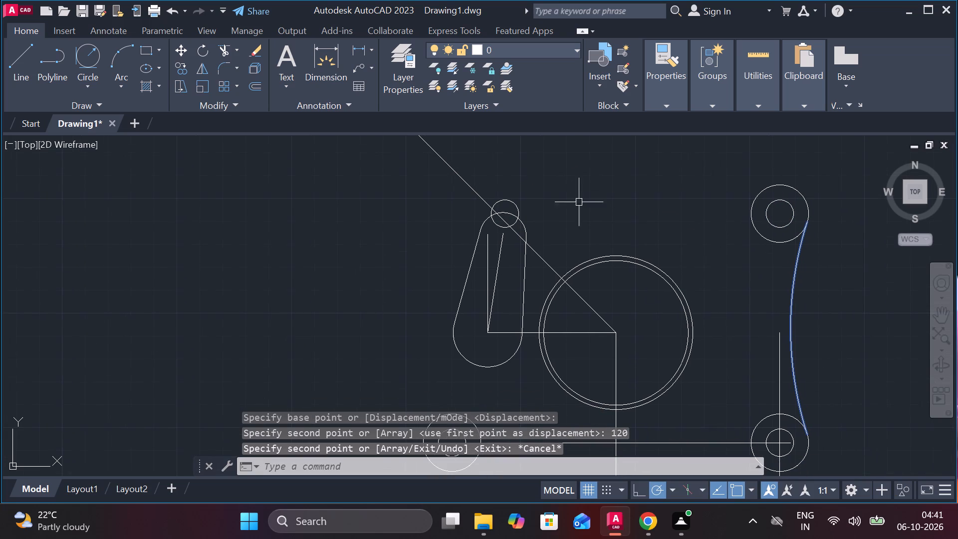
pyautogui.click(553, 264)
pyautogui.click(515, 202)
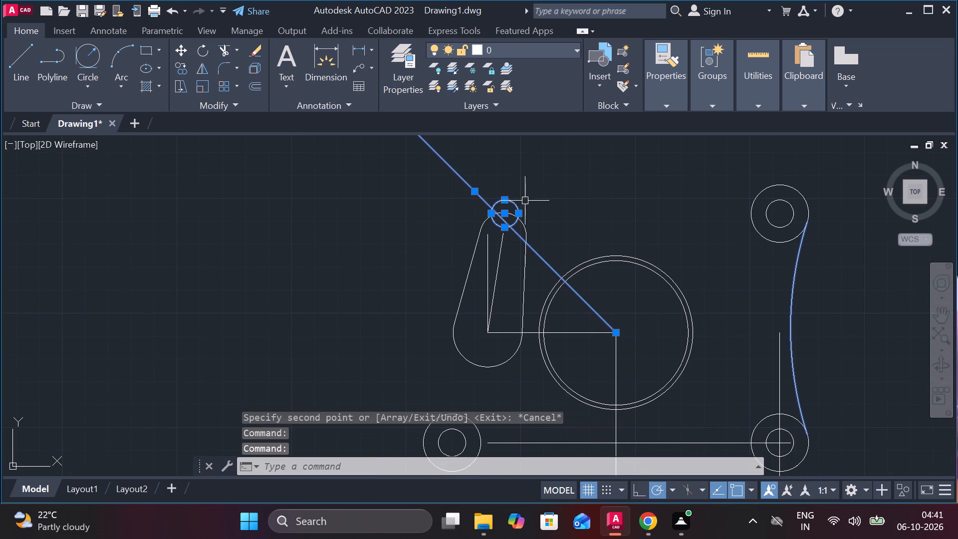
pyautogui.press('e')
pyautogui.press('Return')
pyautogui.scroll(-2, 608, 197)
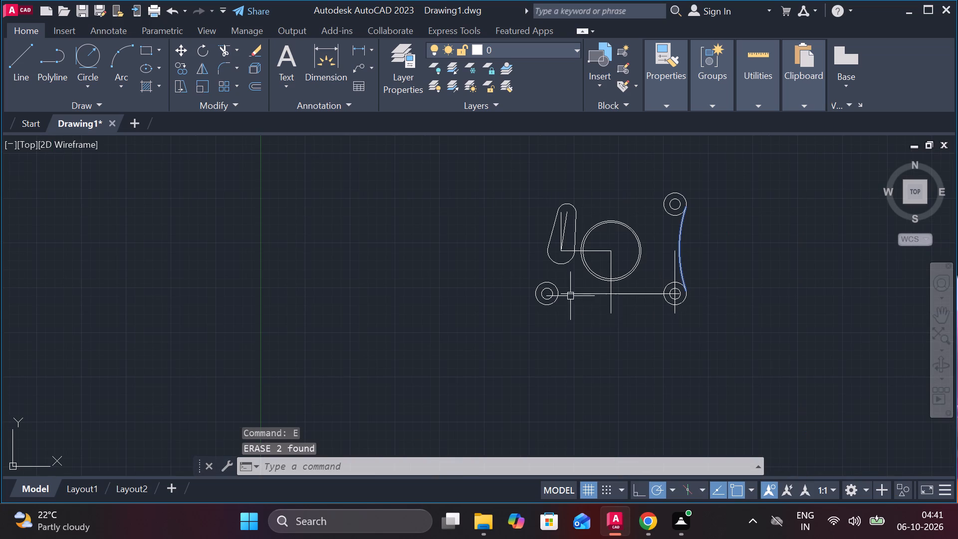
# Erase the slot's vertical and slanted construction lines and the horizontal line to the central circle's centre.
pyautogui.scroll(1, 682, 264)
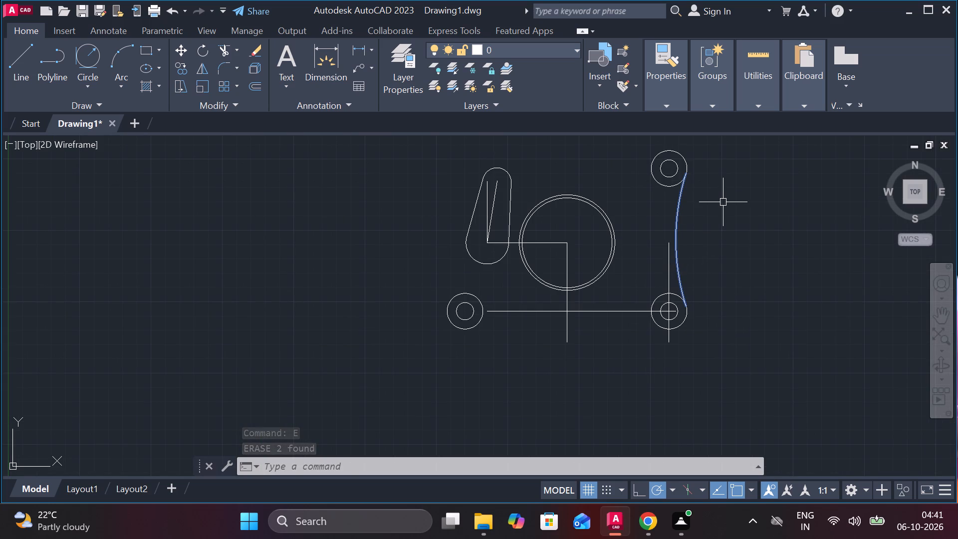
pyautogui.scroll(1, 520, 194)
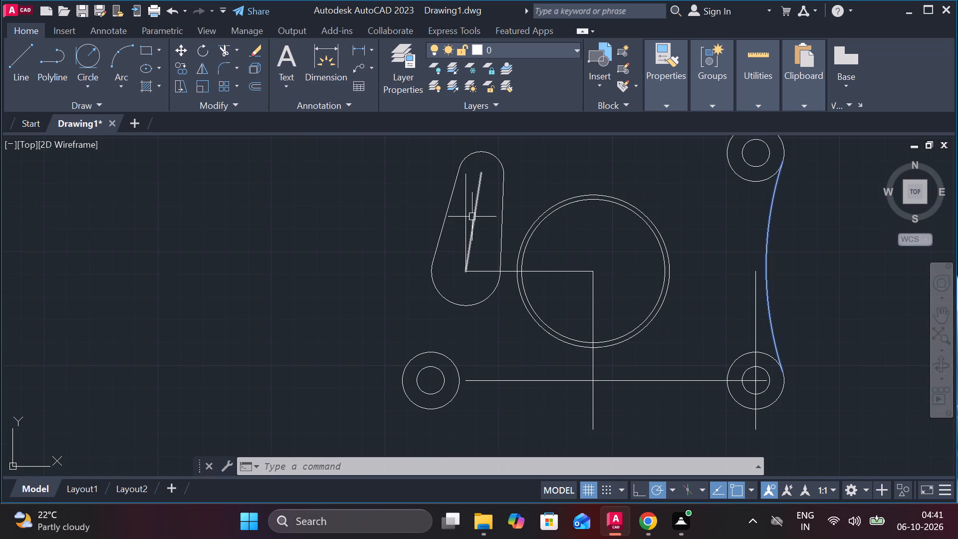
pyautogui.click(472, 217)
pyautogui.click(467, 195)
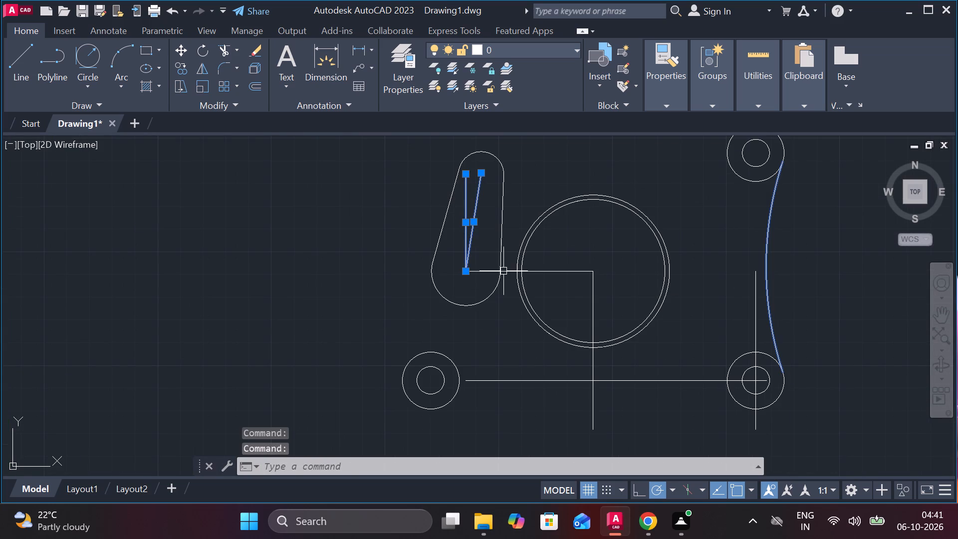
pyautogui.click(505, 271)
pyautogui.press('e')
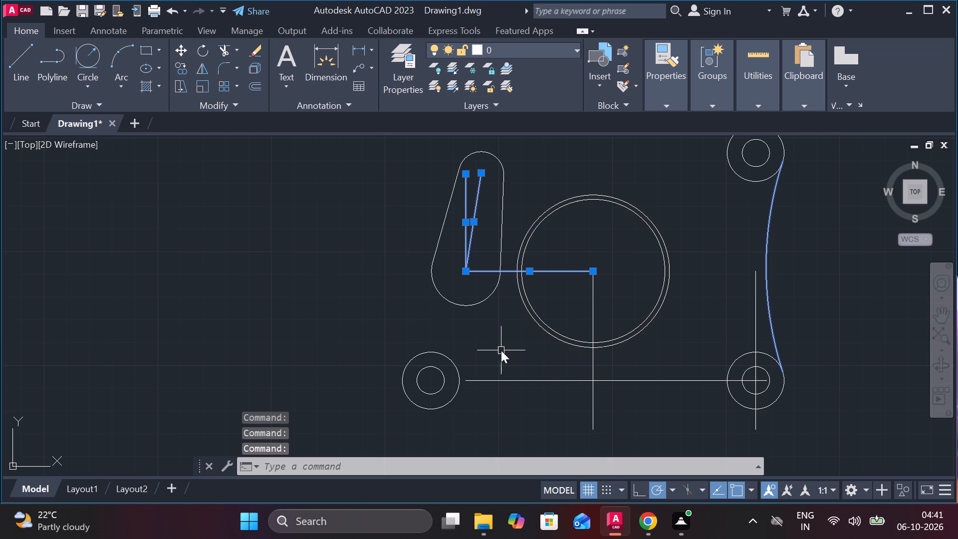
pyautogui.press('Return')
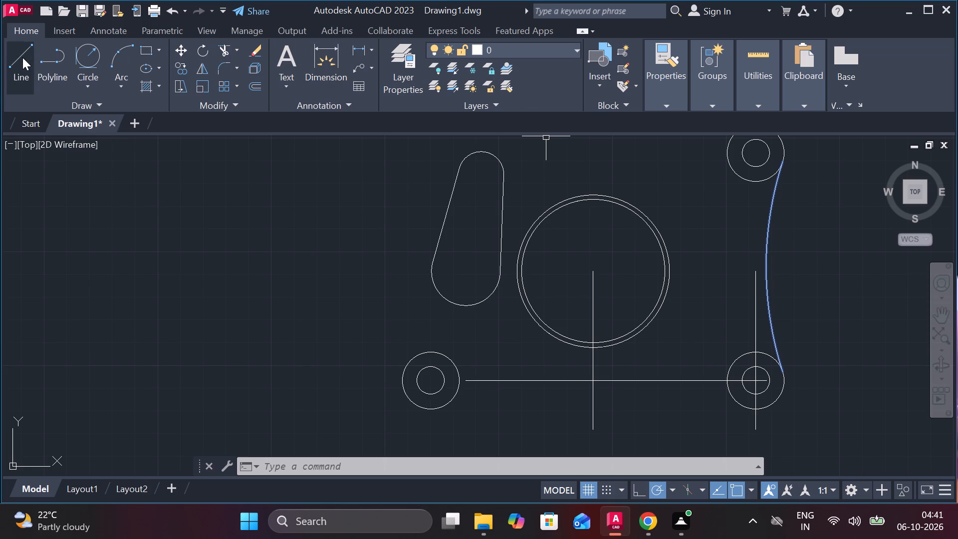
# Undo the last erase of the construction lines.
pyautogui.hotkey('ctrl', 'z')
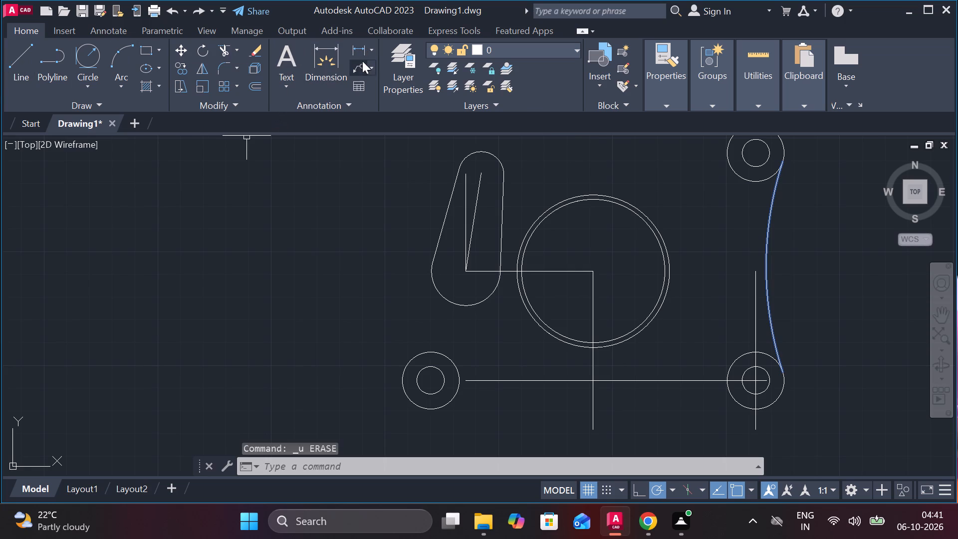
# Check the angle between the slot's right side line and its vertical construction line using an angular dimension preview.
pyautogui.click(376, 46)
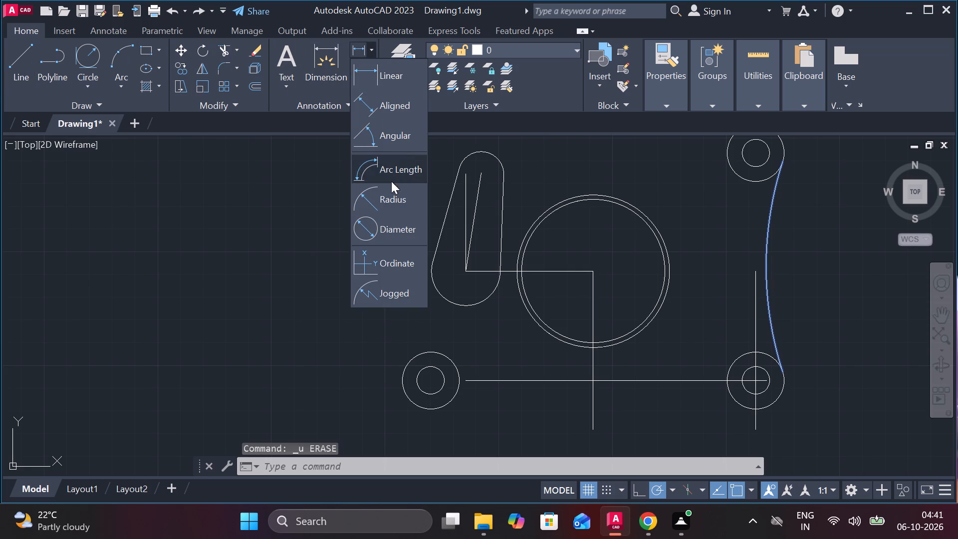
pyautogui.click(384, 129)
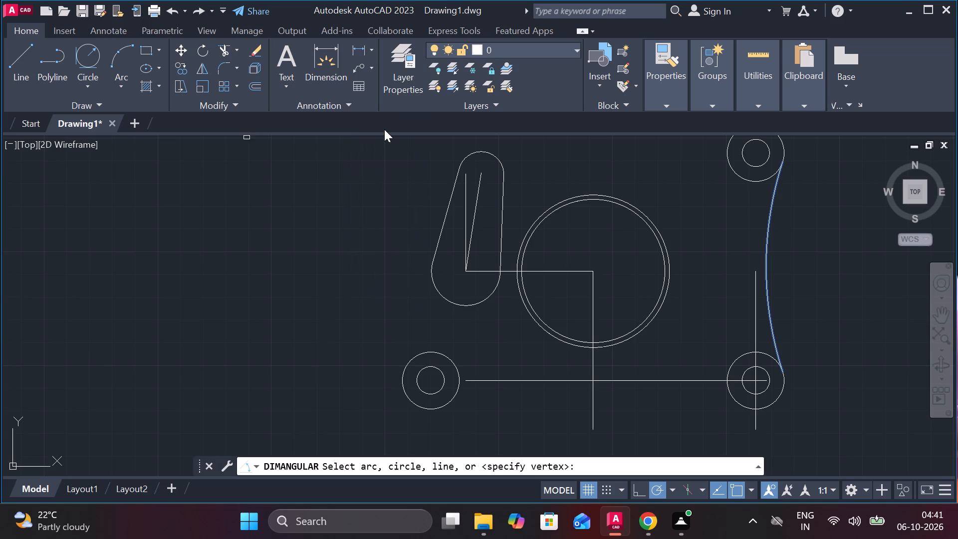
pyautogui.scroll(1, 520, 186)
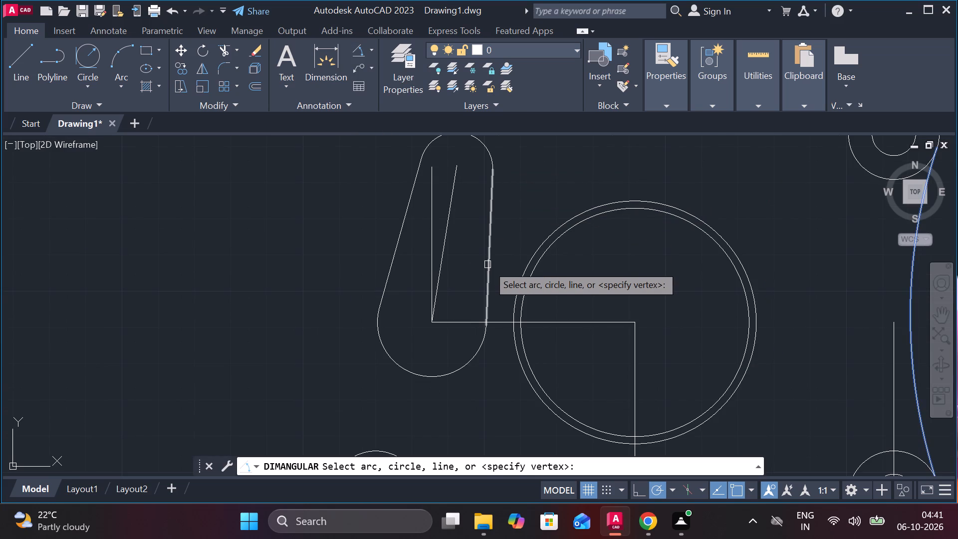
pyautogui.click(487, 265)
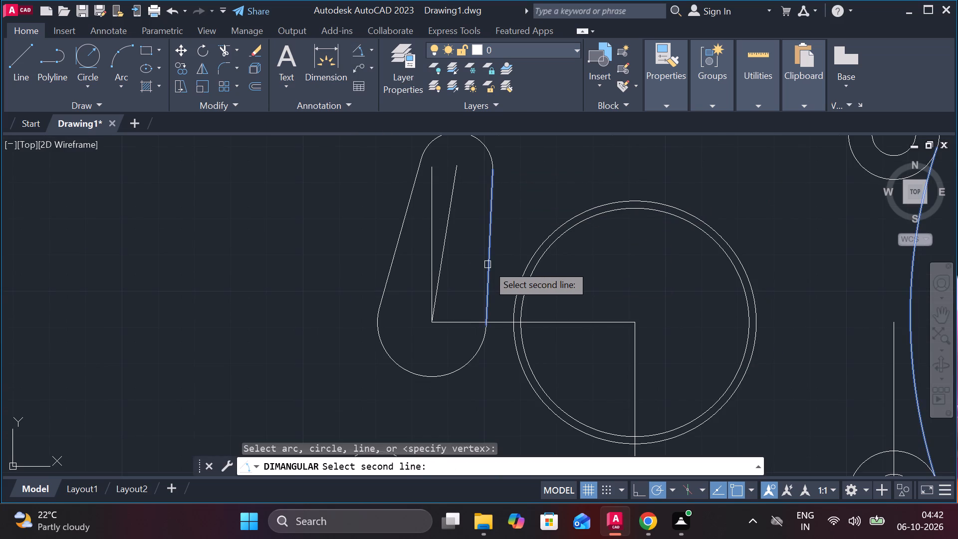
pyautogui.click(433, 267)
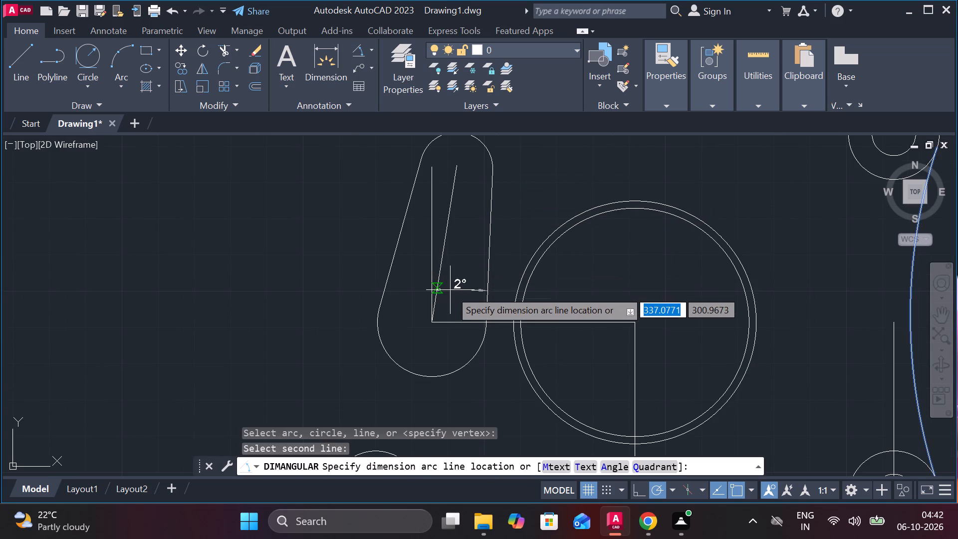
pyautogui.scroll(1, 435, 280)
pyautogui.press('Escape')
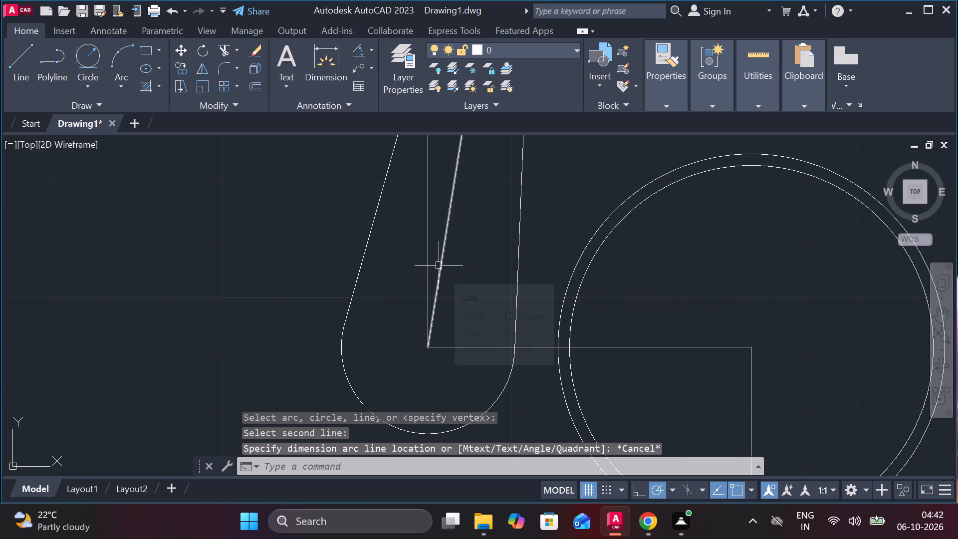
# Check the angle between the horizontal construction line and the slot's right side line using an angular dimension preview.
pyautogui.click(356, 48)
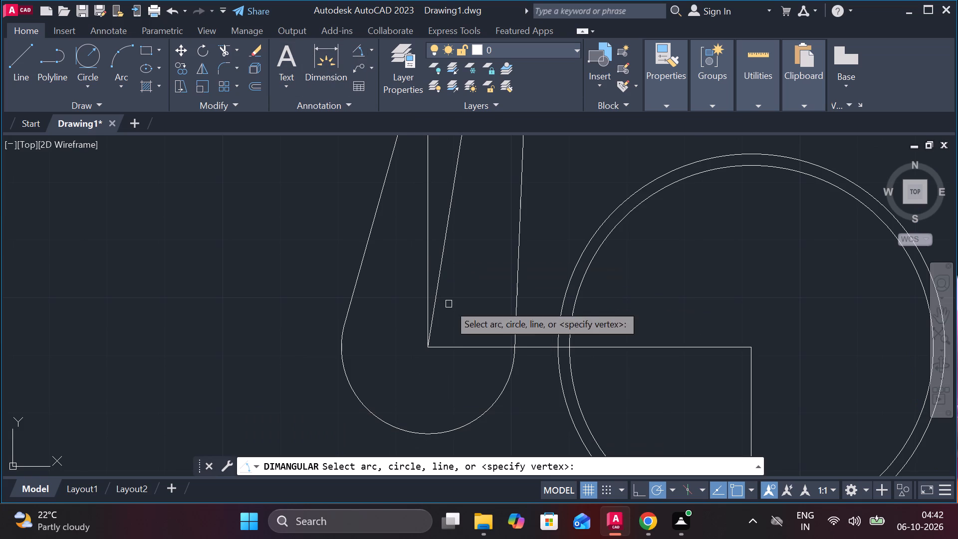
pyautogui.moveTo(452, 345); pyautogui.dragTo(460, 345)
pyautogui.click(515, 279)
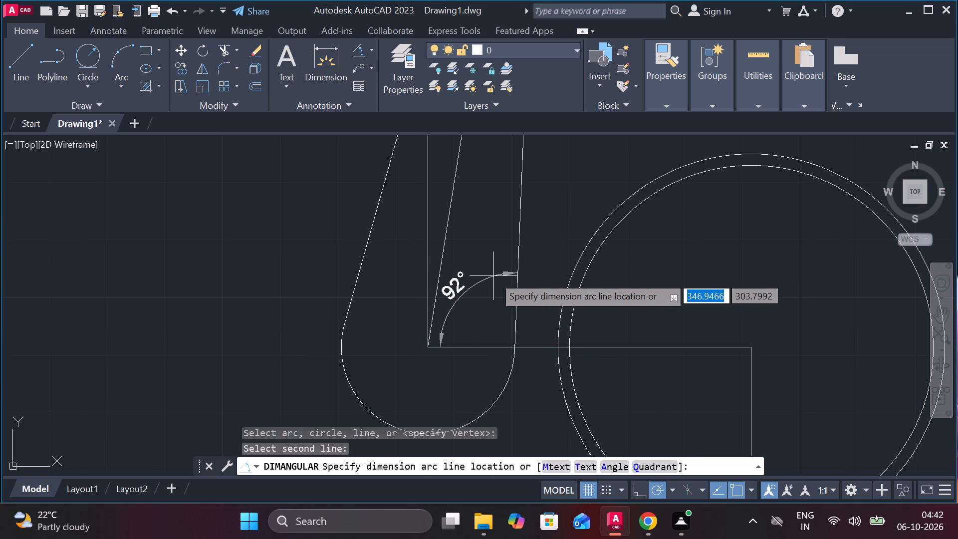
pyautogui.scroll(1, 493, 276)
pyautogui.scroll(-1, 479, 253)
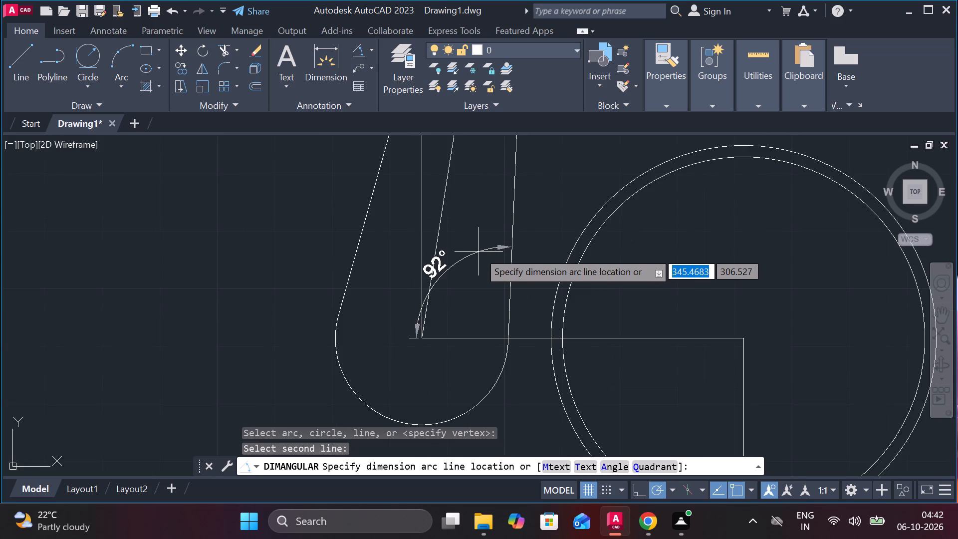
pyautogui.scroll(-1, 479, 258)
pyautogui.scroll(1, 479, 258)
pyautogui.moveTo(479, 258); pyautogui.dragTo(484, 259, button='middle')
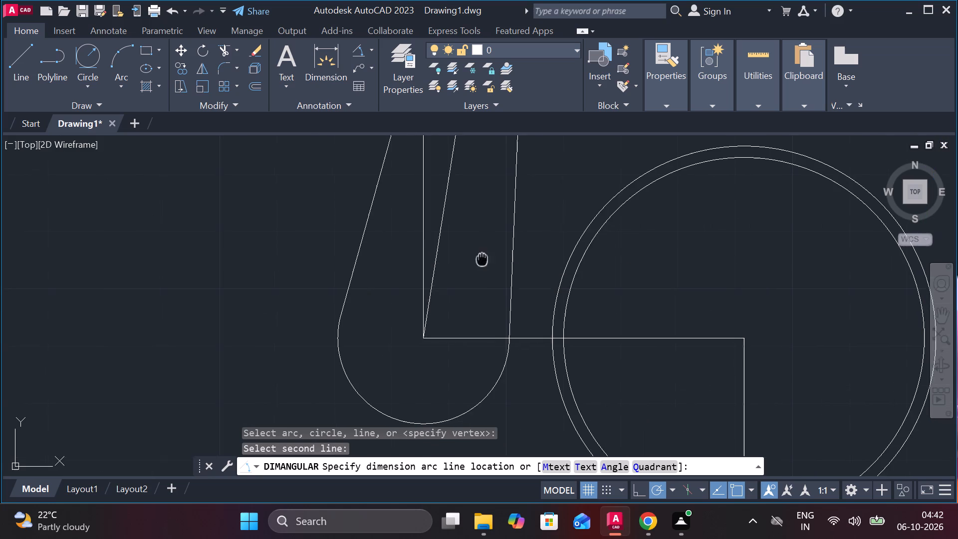
pyautogui.moveTo(484, 259); pyautogui.dragTo(503, 268, button='middle')
pyautogui.scroll(-1, 469, 249)
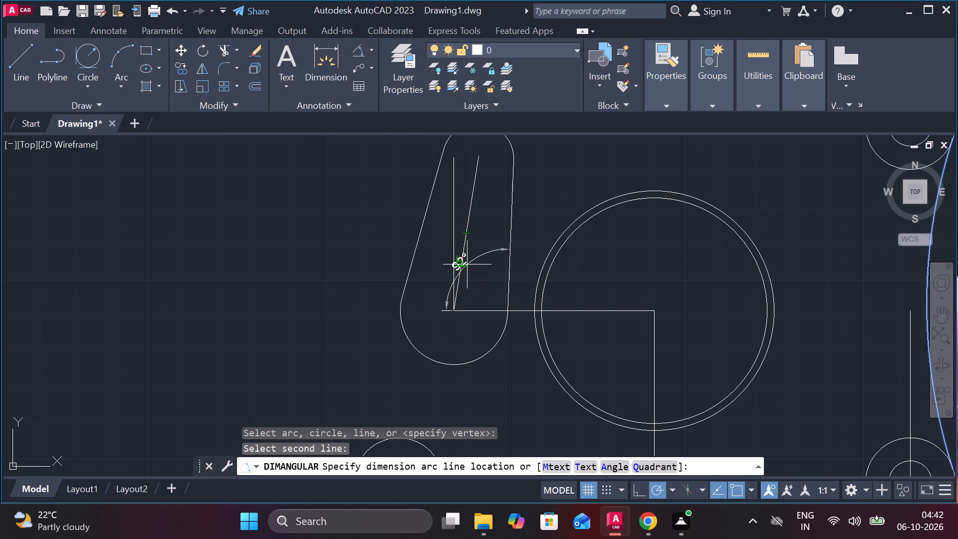
pyautogui.press('Escape')
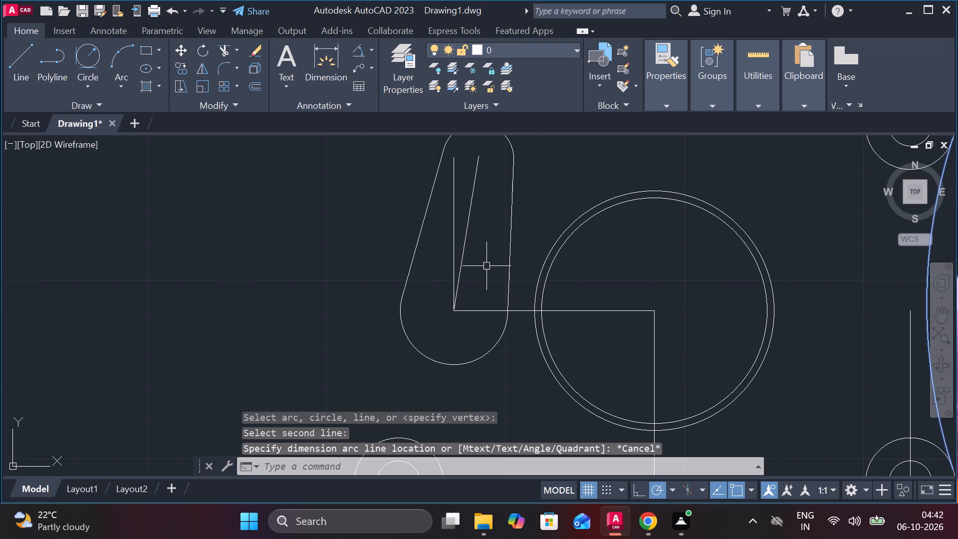
# Erase the slot outline, both side lines and both end arcs, leaving the construction lines in place.
pyautogui.click(507, 240)
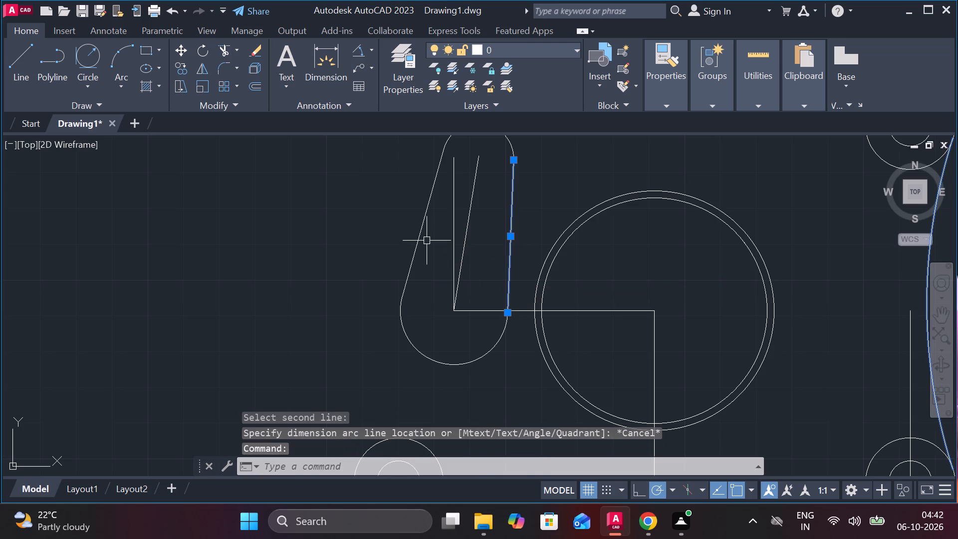
pyautogui.click(424, 238)
pyautogui.click(413, 231)
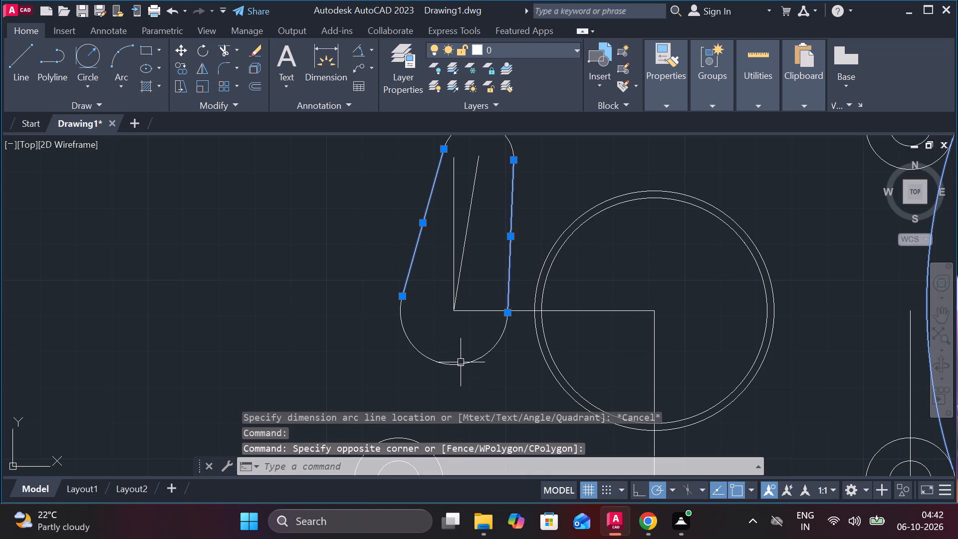
pyautogui.click(462, 363)
pyautogui.moveTo(538, 162); pyautogui.dragTo(524, 200, button='middle')
pyautogui.click(481, 174)
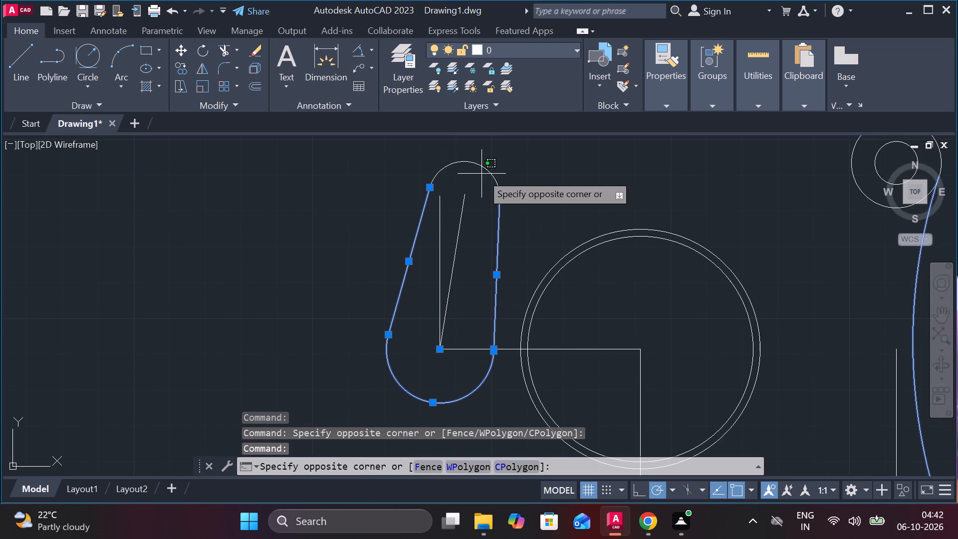
pyautogui.click(495, 164)
pyautogui.click(485, 168)
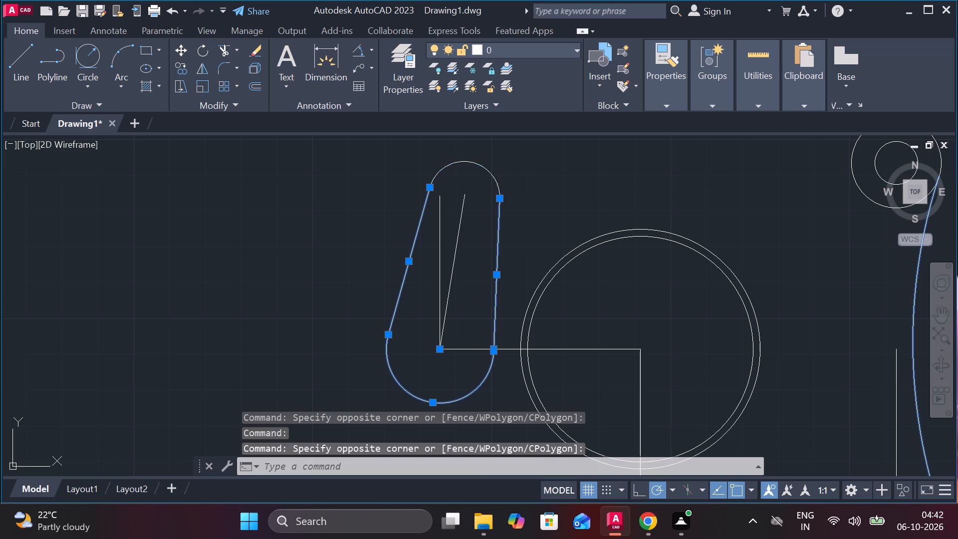
pyautogui.press('e')
pyautogui.press('Return')
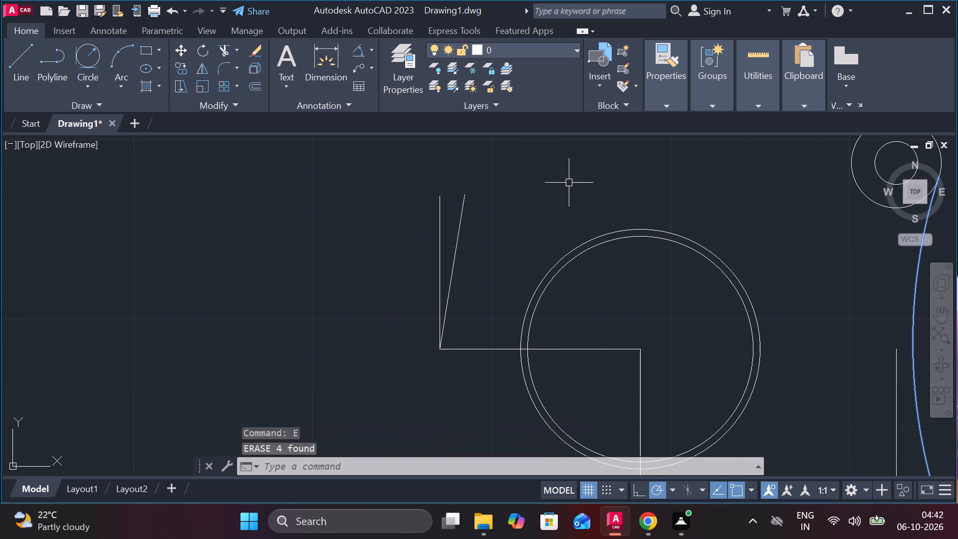
# Draw a line about 46 units long at 81° from the corner where the vertical and horizontal construction lines meet.
pyautogui.click(19, 59)
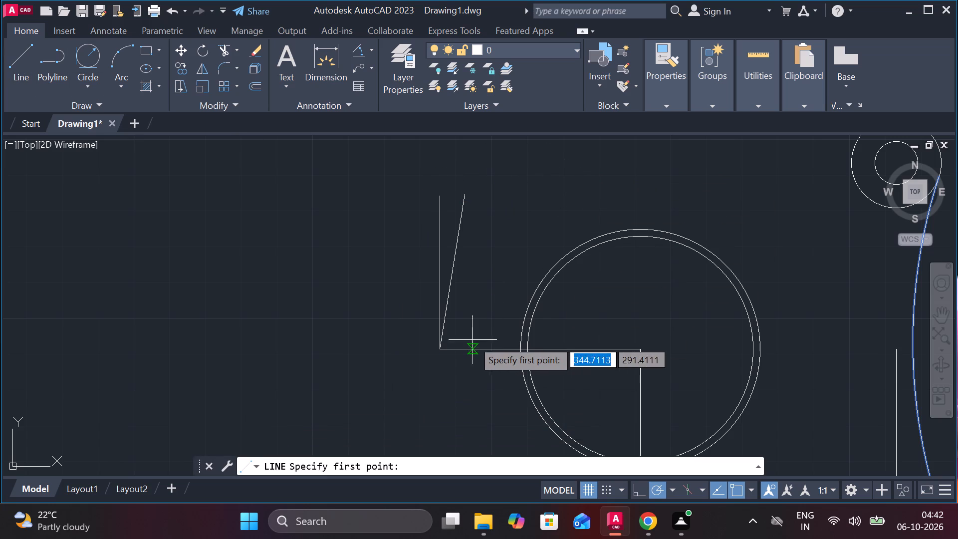
pyautogui.click(444, 349)
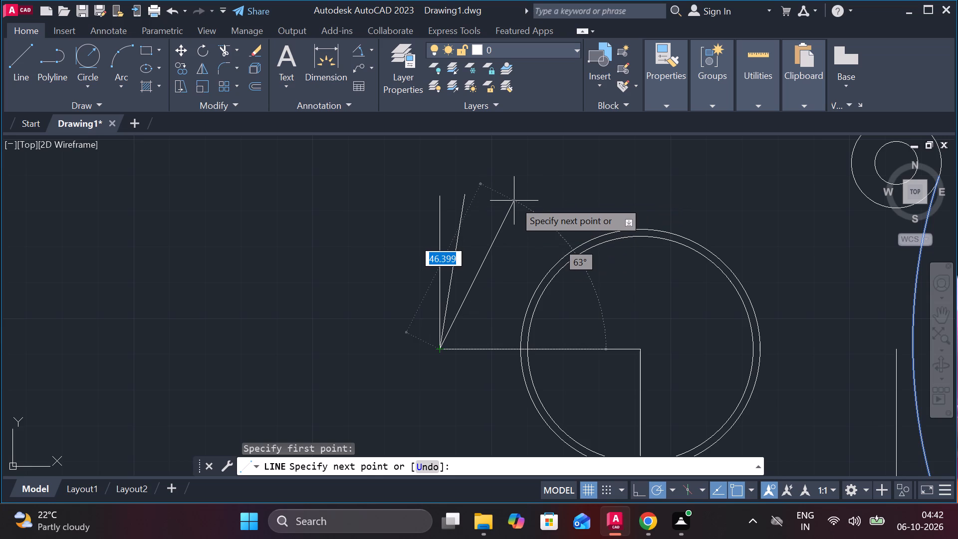
pyautogui.press('Tab')
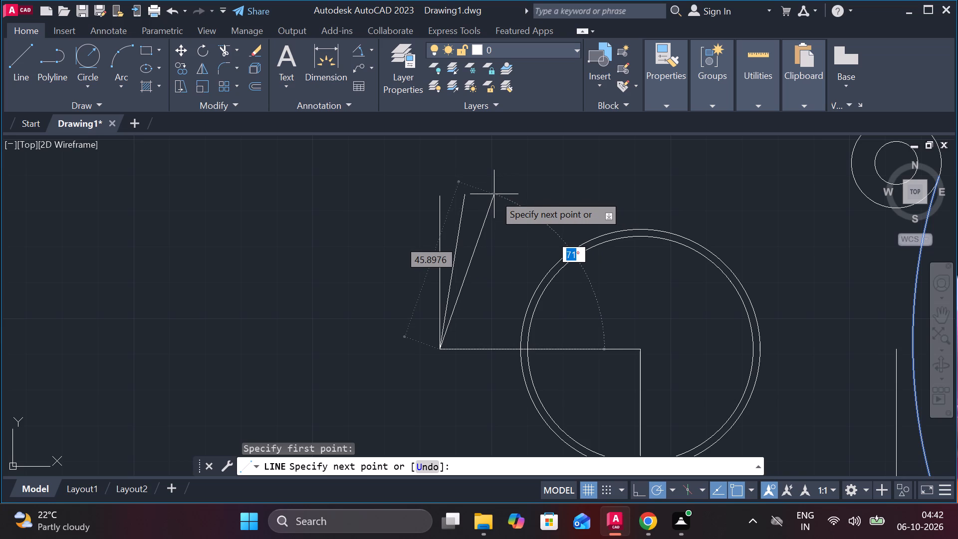
pyautogui.press('8')
pyautogui.press('1')
pyautogui.press('Return')
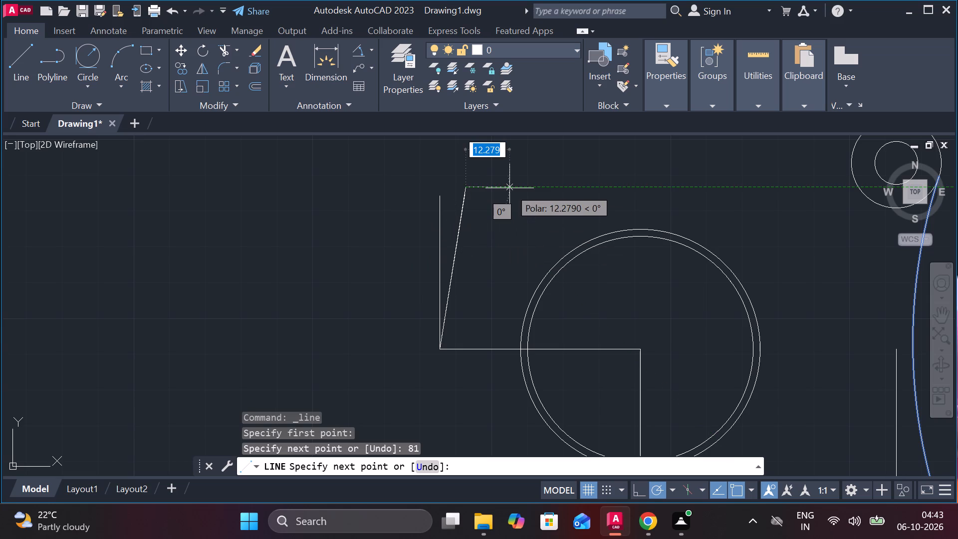
pyautogui.press('Escape')
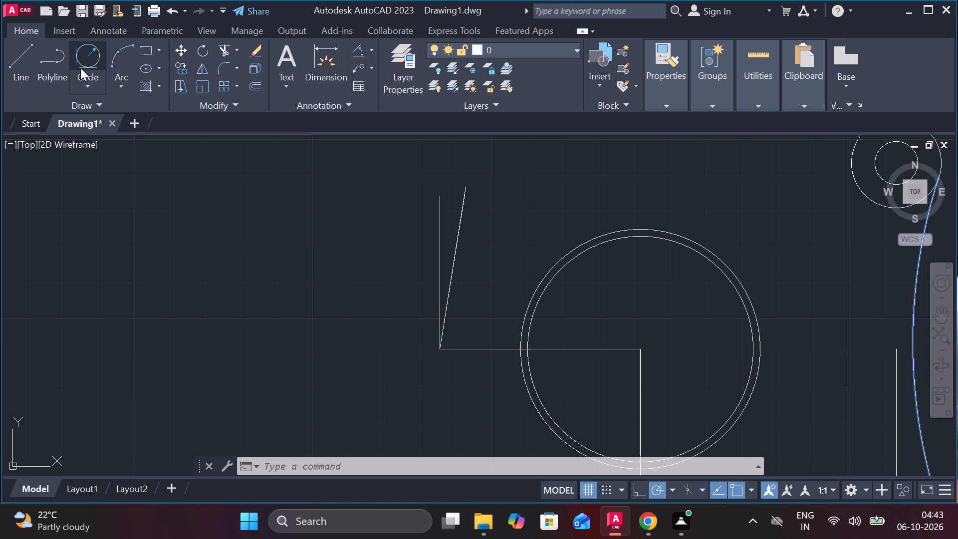
# Draw a circle of radius 15 centred on the corner where the construction lines meet.
pyautogui.click(84, 87)
pyautogui.click(111, 110)
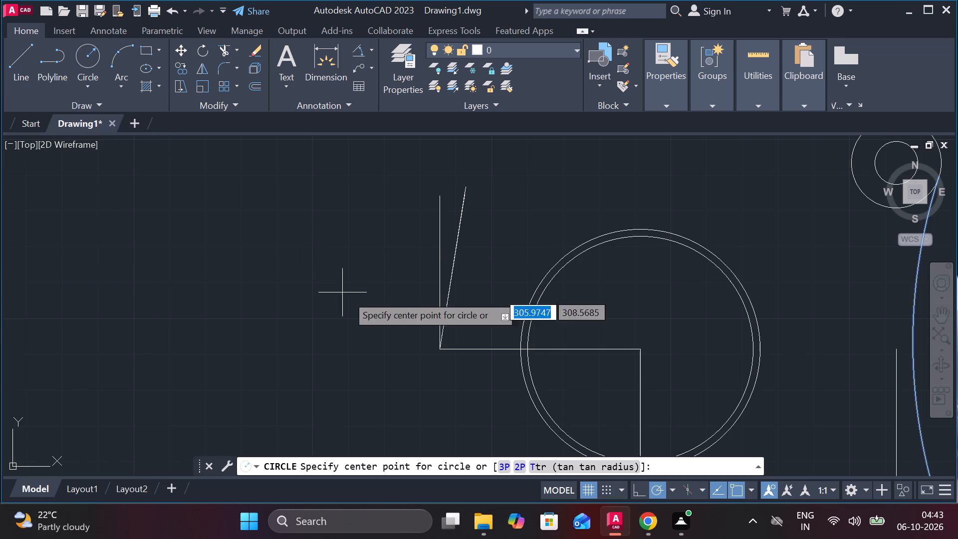
pyautogui.click(444, 350)
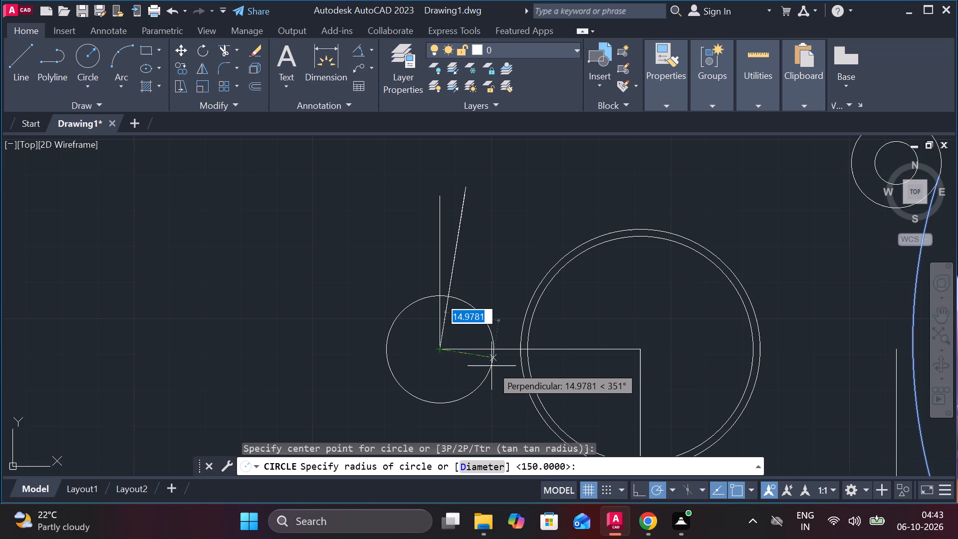
pyautogui.write('15')
pyautogui.press('Return')
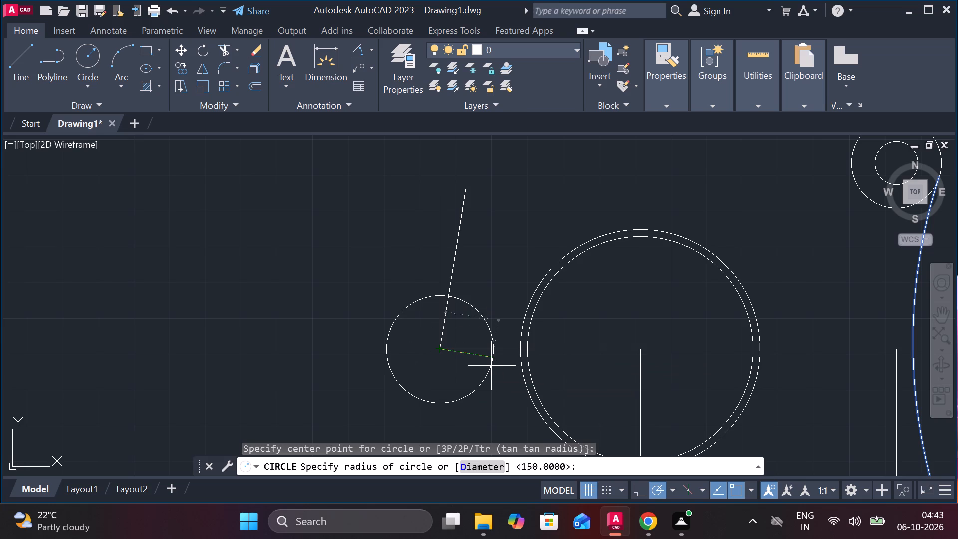
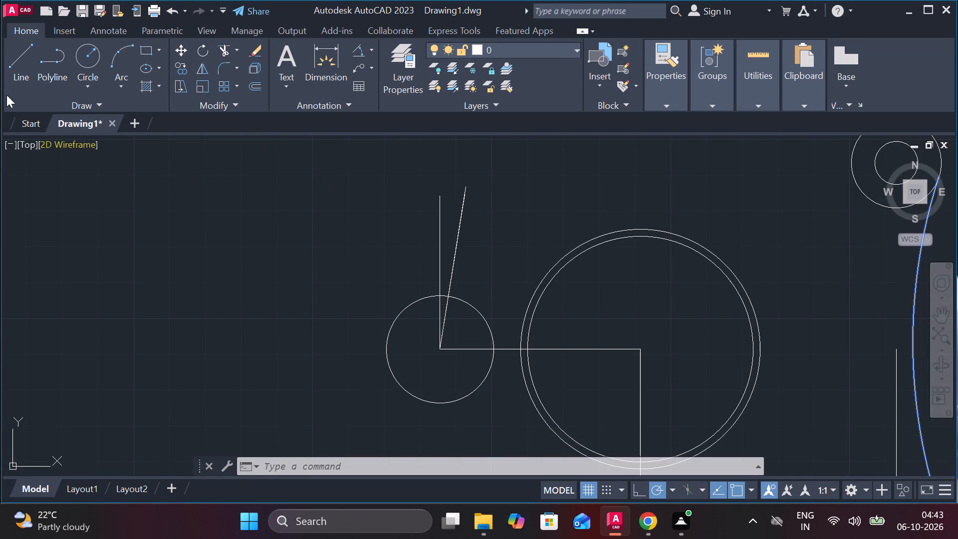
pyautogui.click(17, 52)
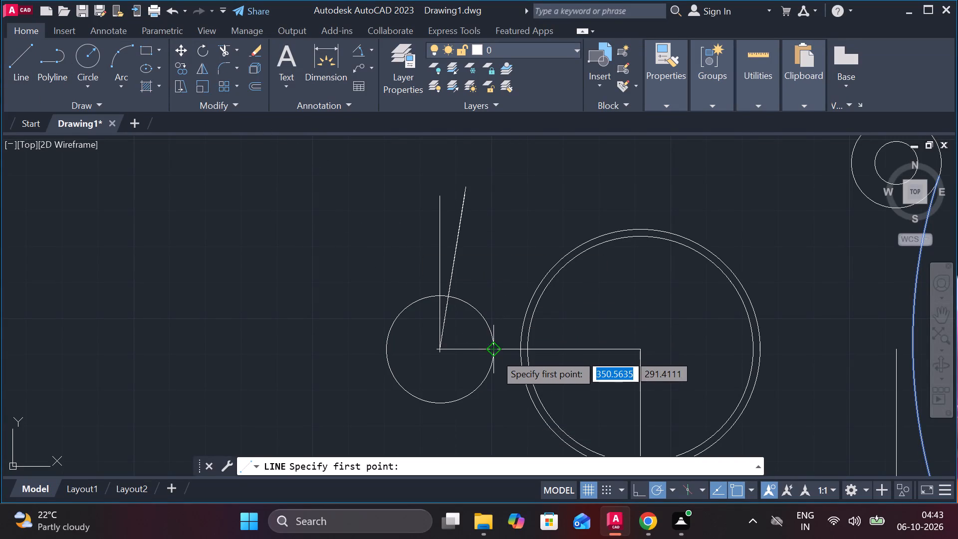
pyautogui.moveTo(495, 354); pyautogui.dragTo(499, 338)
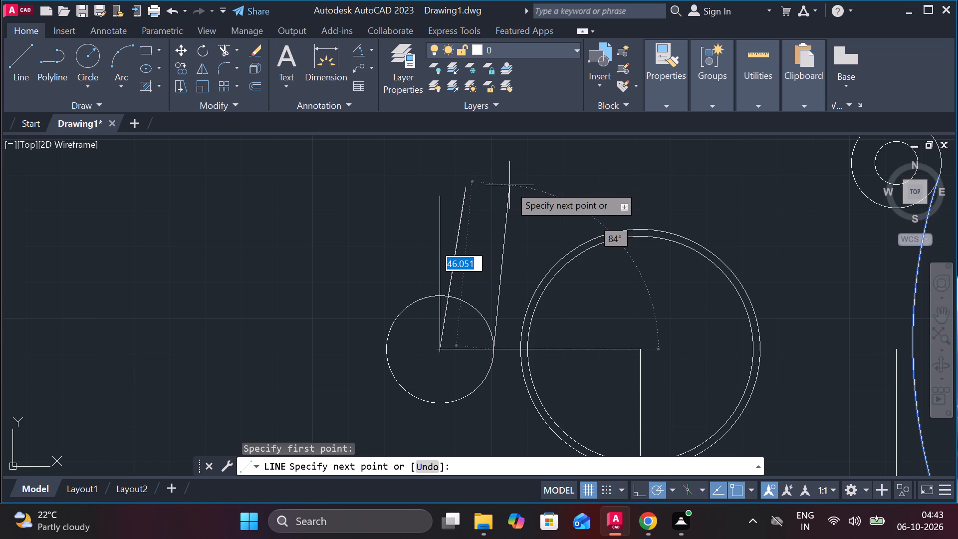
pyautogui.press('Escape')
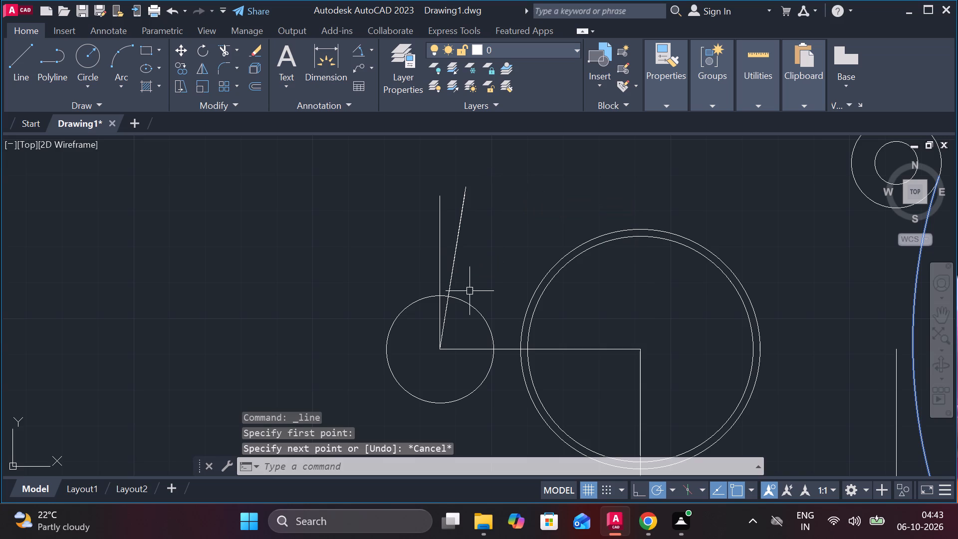
# Draw a circle of radius 10 centred on the corner where the vertical and horizontal construction lines meet.
pyautogui.click(89, 56)
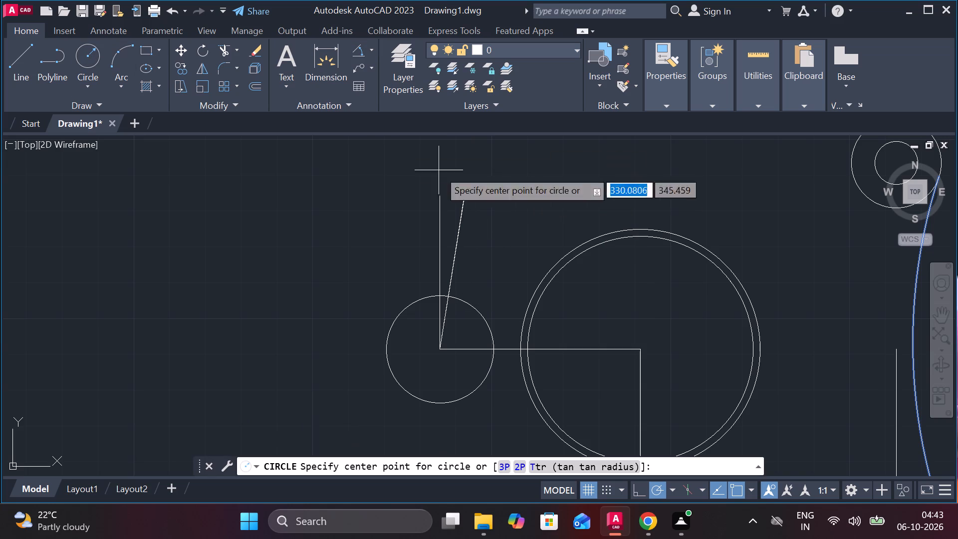
pyautogui.click(443, 348)
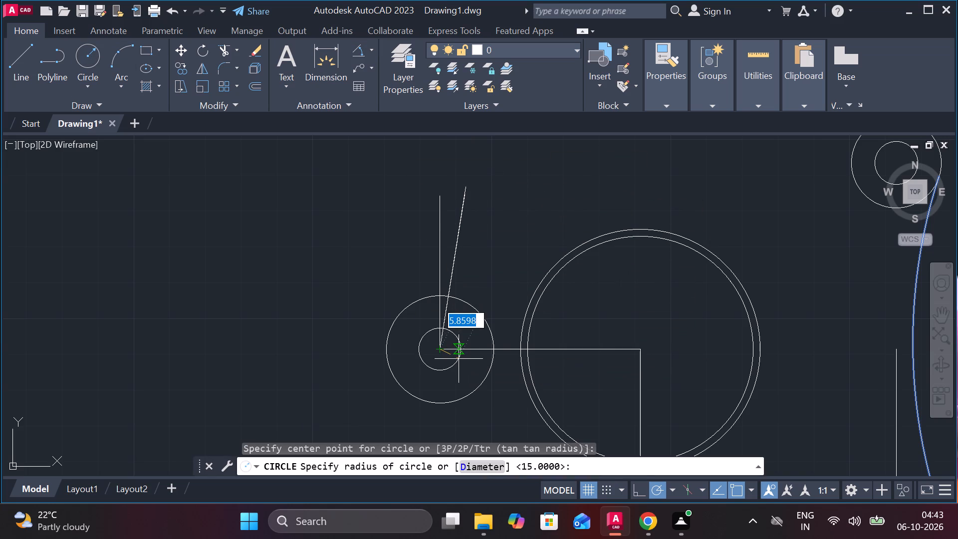
pyautogui.press('1')
pyautogui.press('0')
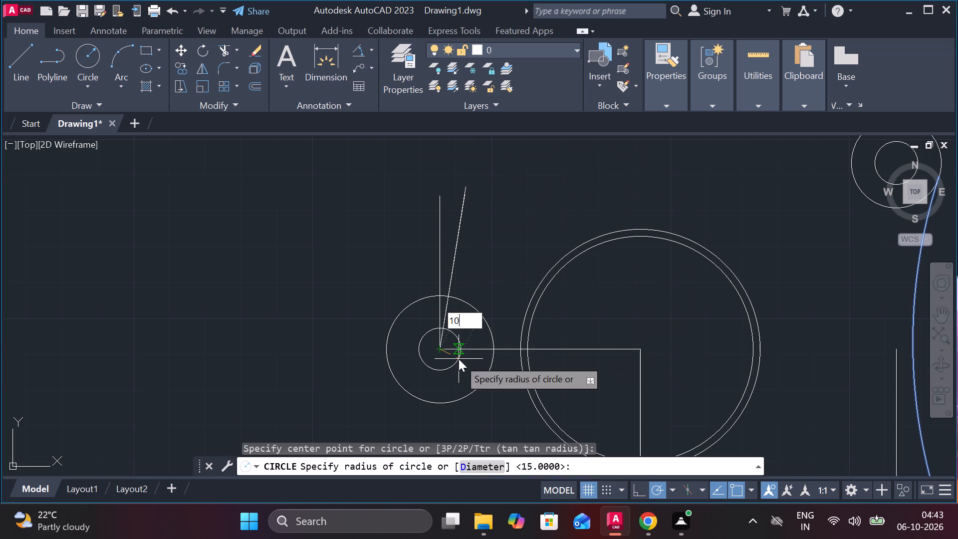
pyautogui.press('Return')
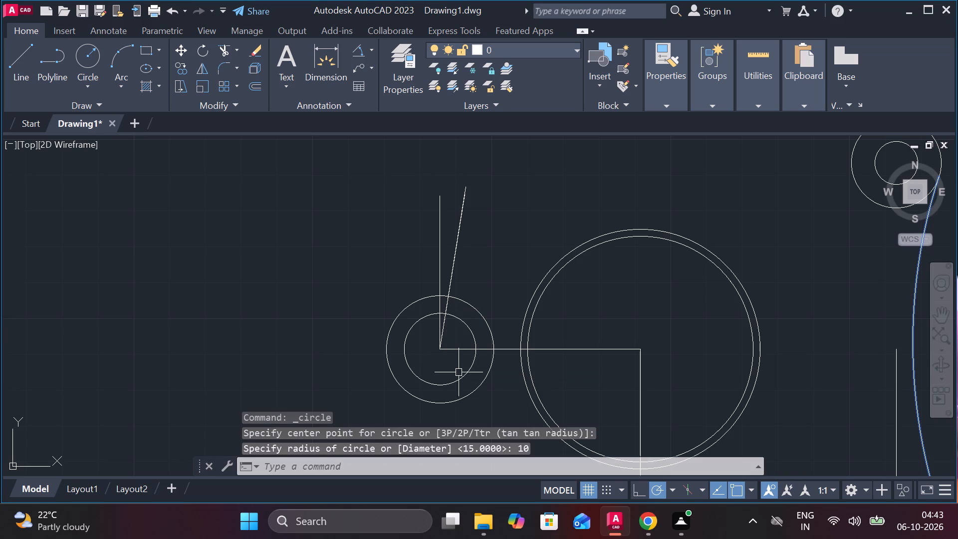
# Move the radius 10 circle from the construction corner to a point 43 units directly above the inclined line's upper end.
pyautogui.click(459, 375)
pyautogui.press('m')
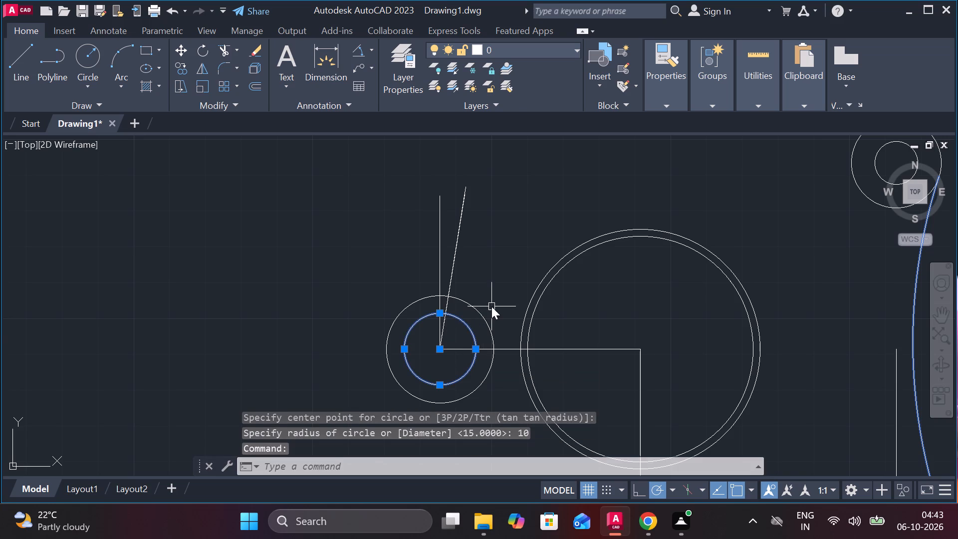
pyautogui.press('Return')
pyautogui.click(441, 348)
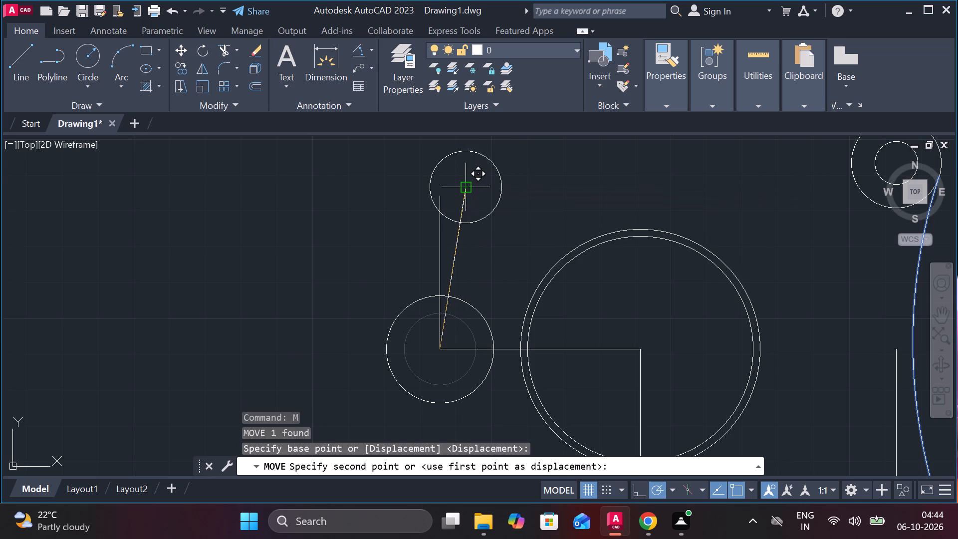
pyautogui.press('4')
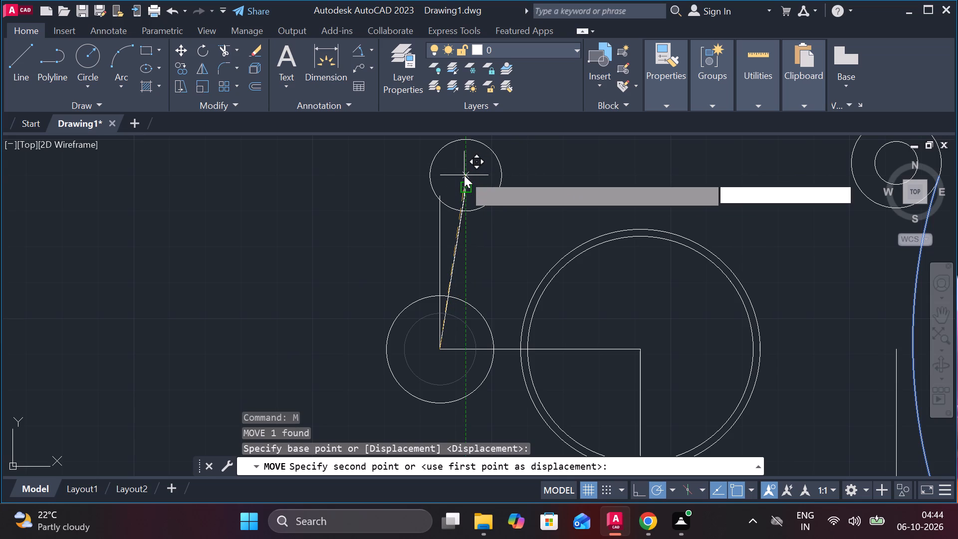
pyautogui.press('3')
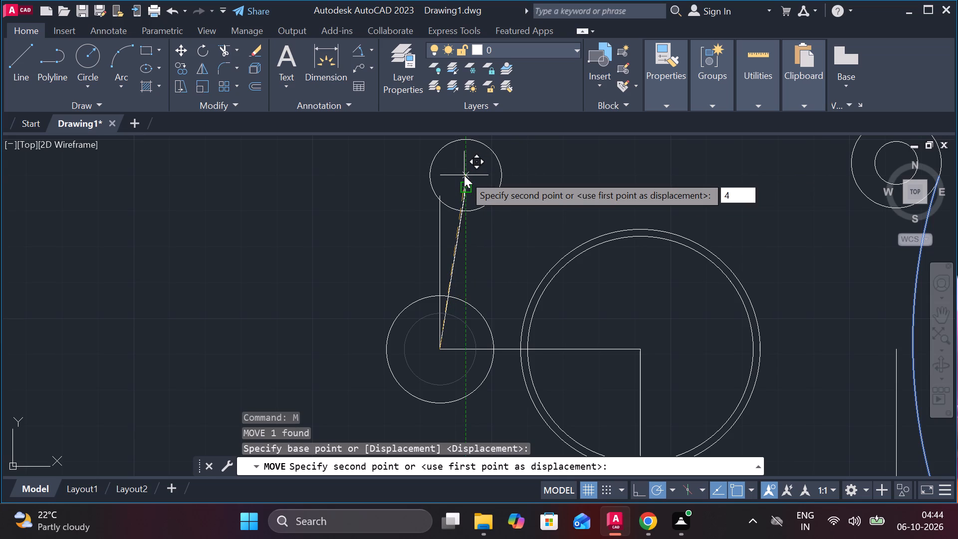
pyautogui.press('Return')
# Check the distance from the moved circle's centre to the construction corner using an aligned dimension preview.
pyautogui.scroll(-3, 509, 177)
pyautogui.scroll(2, 509, 177)
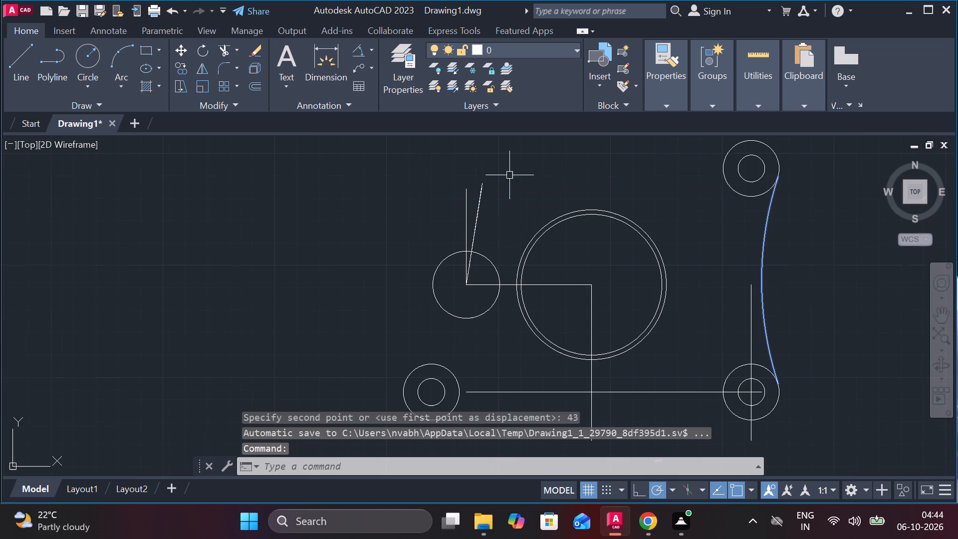
pyautogui.scroll(-1, 509, 175)
pyautogui.scroll(2, 509, 175)
pyautogui.scroll(-3, 509, 174)
pyautogui.scroll(1, 509, 170)
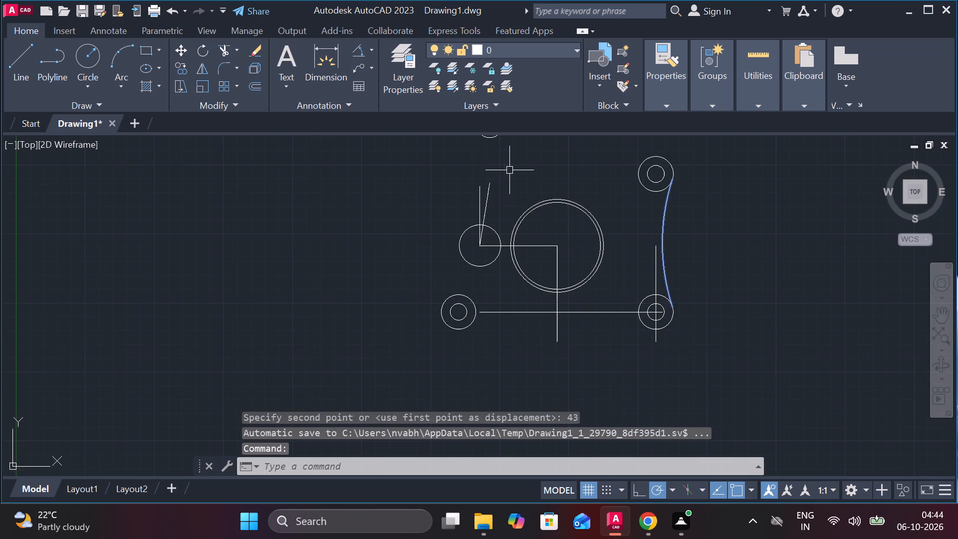
pyautogui.moveTo(509, 170); pyautogui.dragTo(506, 236, button='middle')
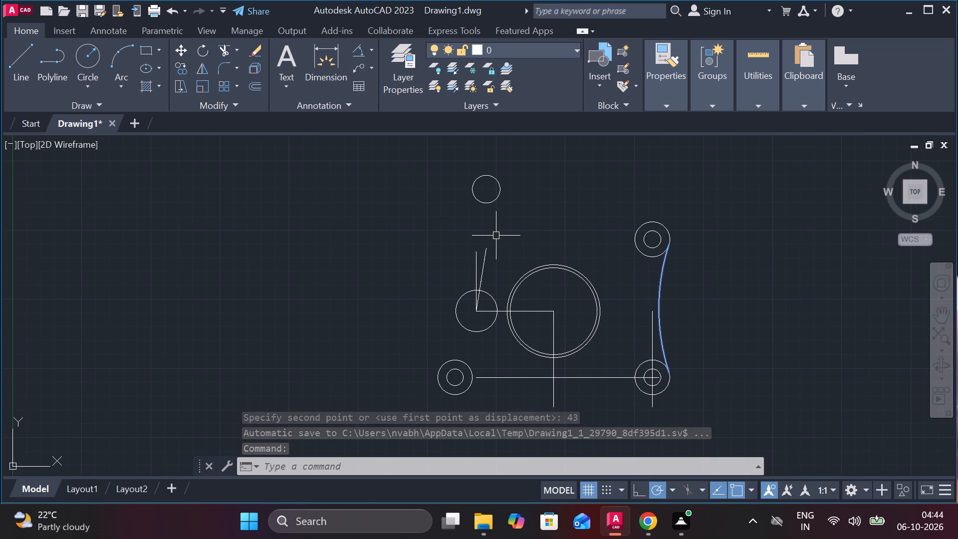
pyautogui.scroll(1, 509, 248)
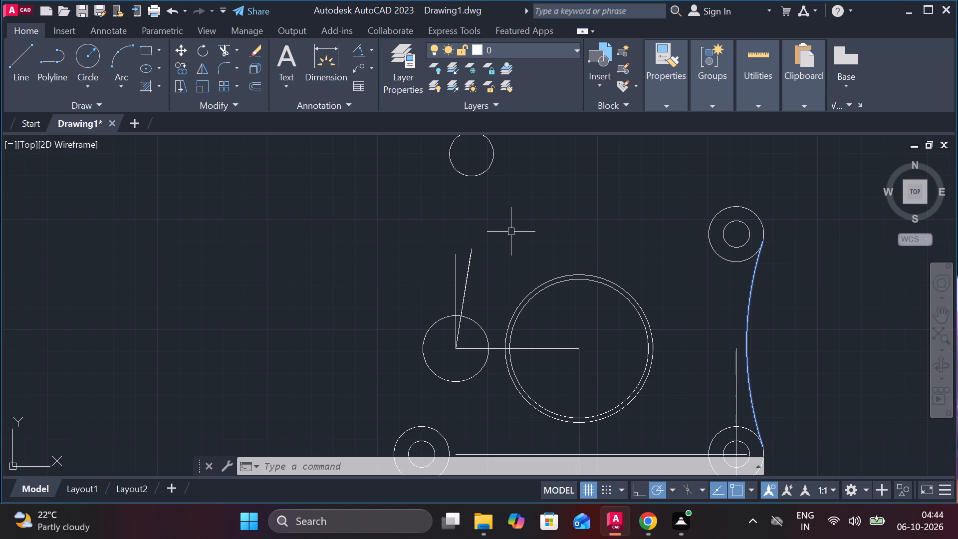
pyautogui.click(375, 47)
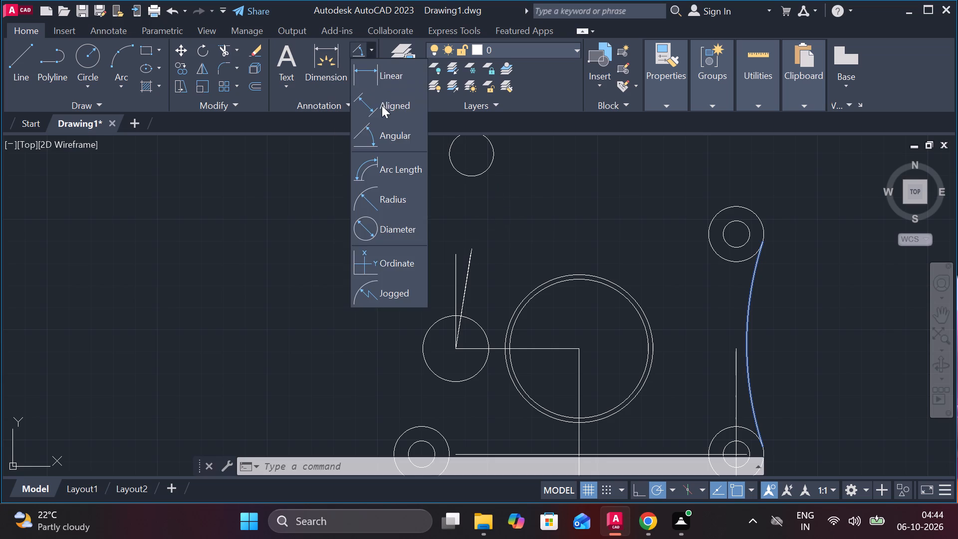
pyautogui.click(382, 105)
pyautogui.click(471, 149)
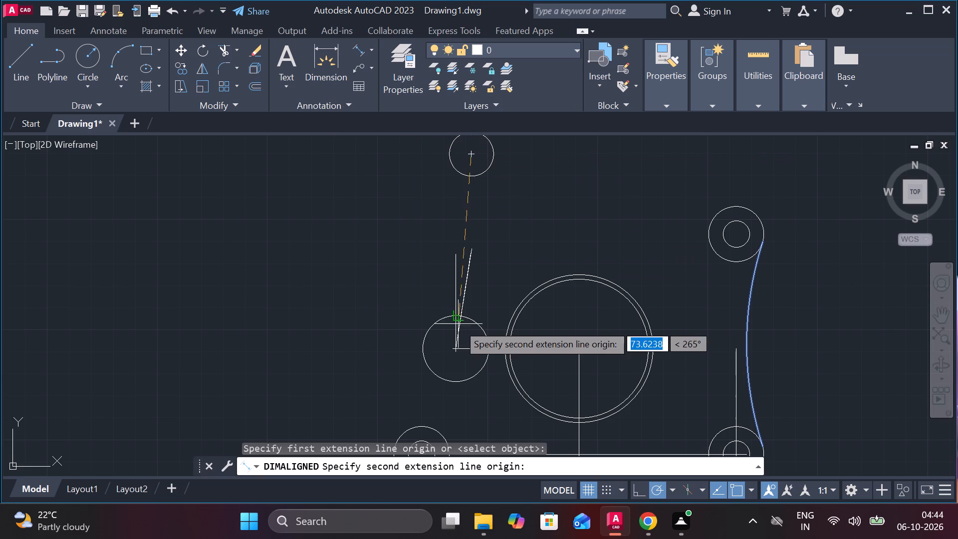
pyautogui.click(454, 341)
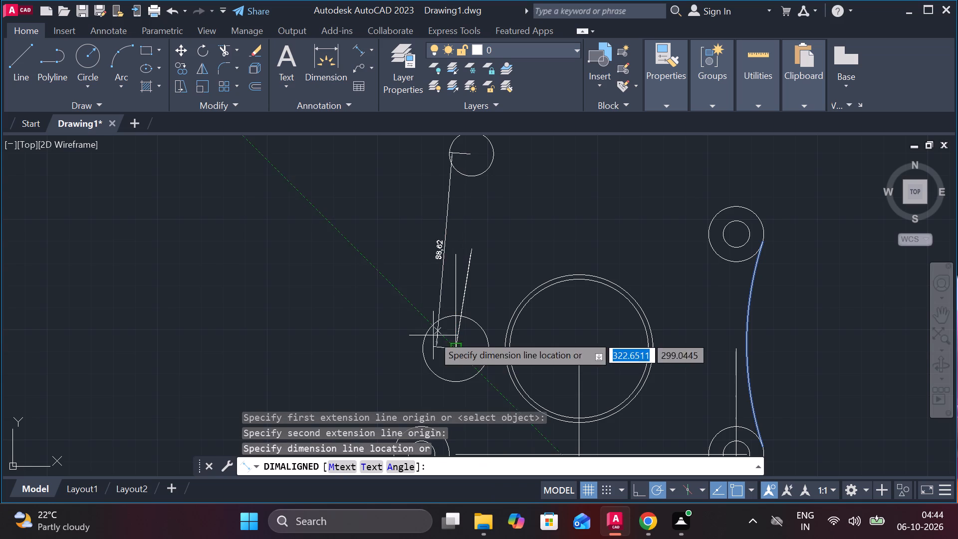
pyautogui.press('Escape')
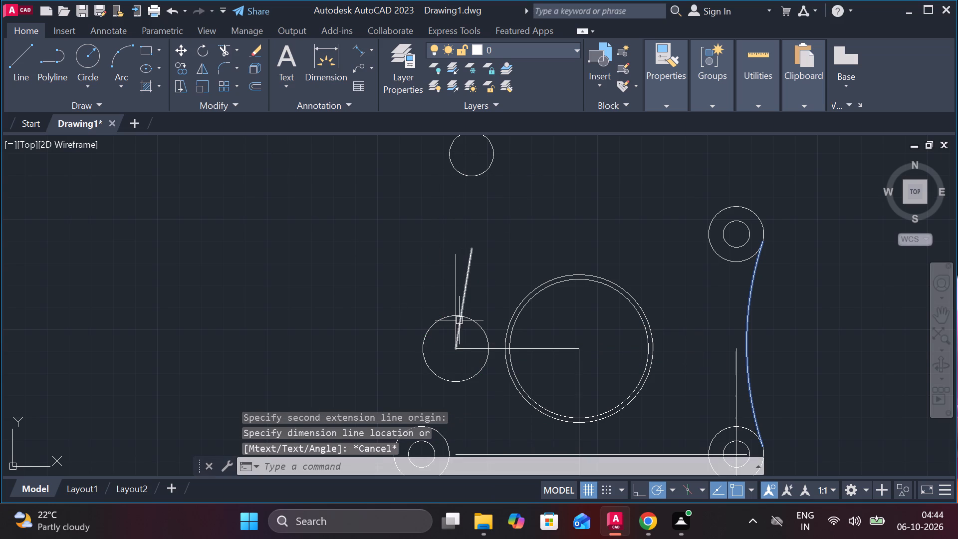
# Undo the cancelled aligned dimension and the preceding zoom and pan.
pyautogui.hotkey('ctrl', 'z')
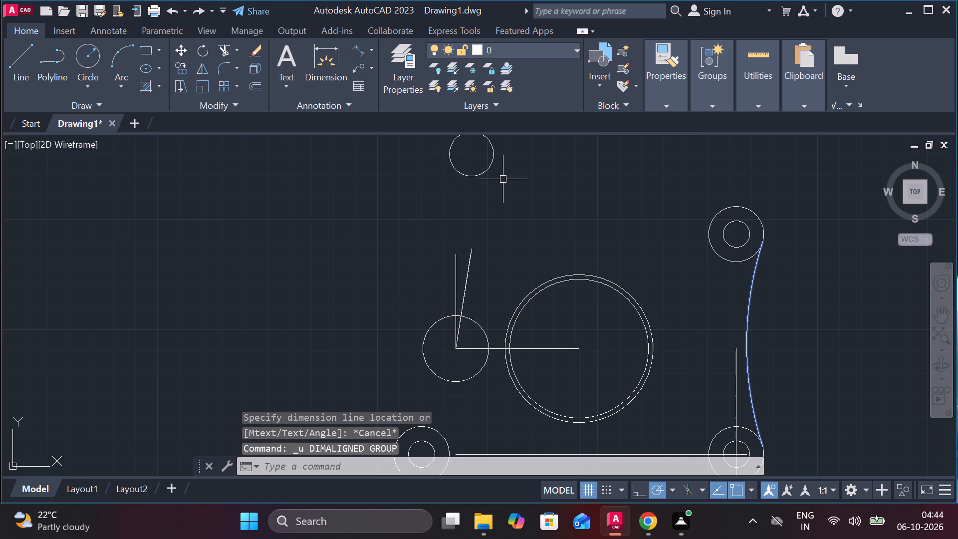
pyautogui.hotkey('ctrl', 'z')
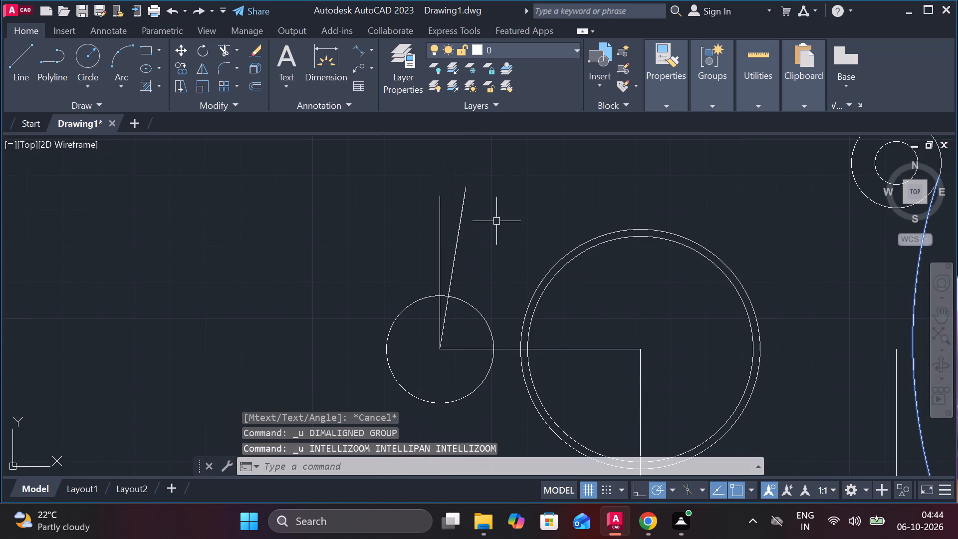
# Erase the two overlapping inclined lines that start at the construction corner.
pyautogui.click(463, 225)
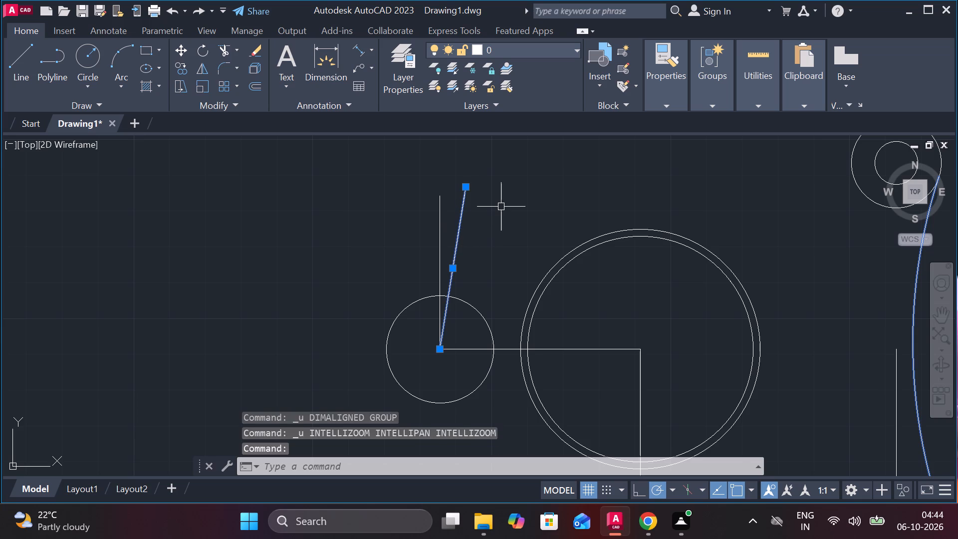
pyautogui.press('e')
pyautogui.press('Return')
pyautogui.click(465, 227)
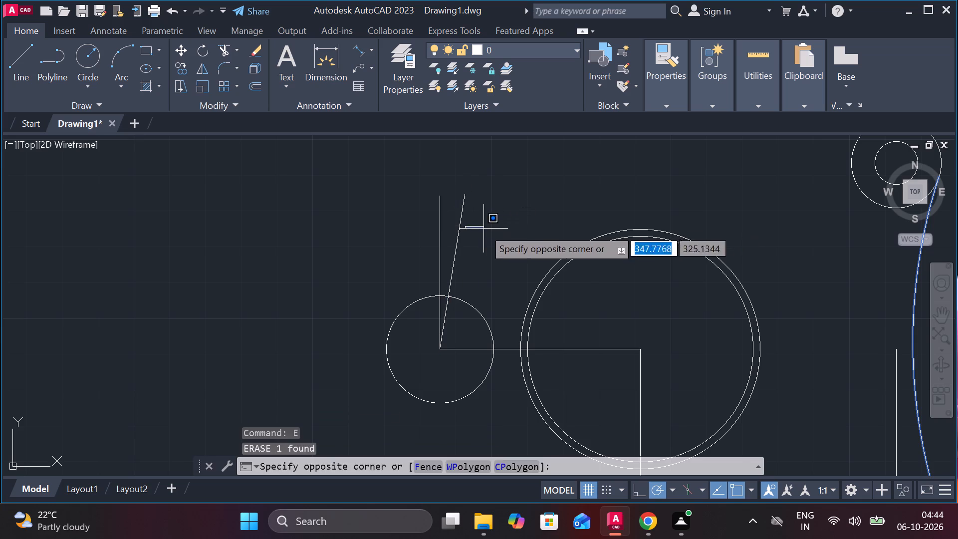
pyautogui.click(483, 229)
pyautogui.click(464, 212)
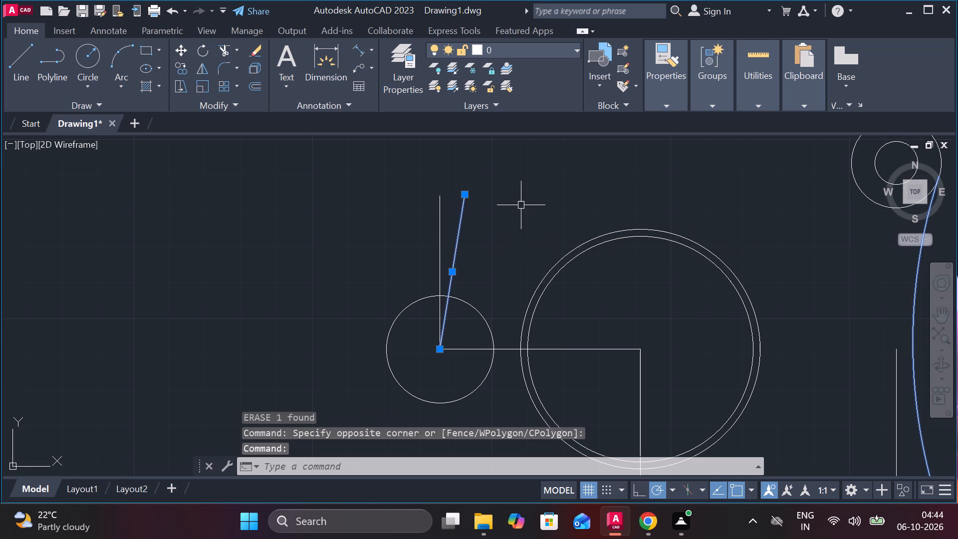
pyautogui.press('e')
pyautogui.press('Return')
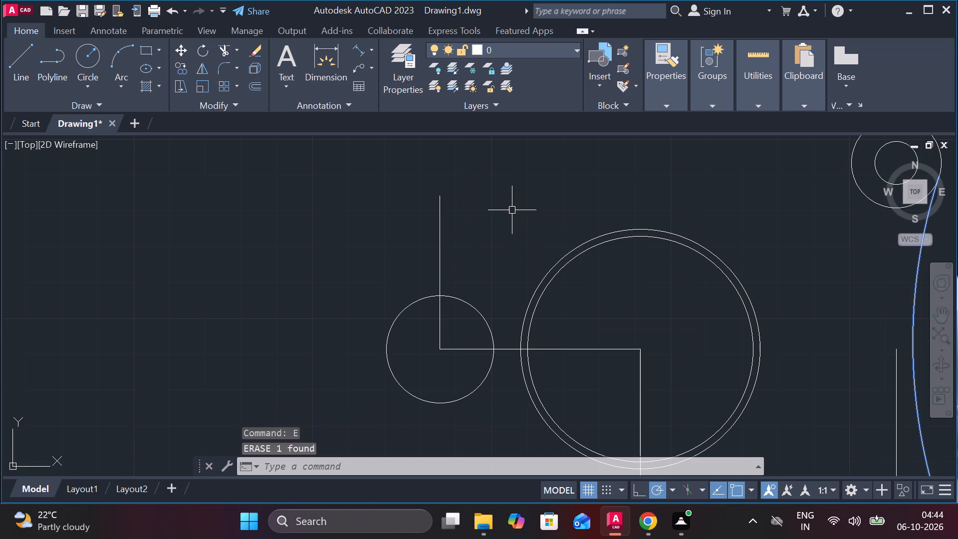
# Draw an inclined line upward from the radius 15 circle's right quadrant, at about 97° to the horizontal line's portion inside the circle.
pyautogui.moveTo(511, 211); pyautogui.dragTo(495, 199, button='middle')
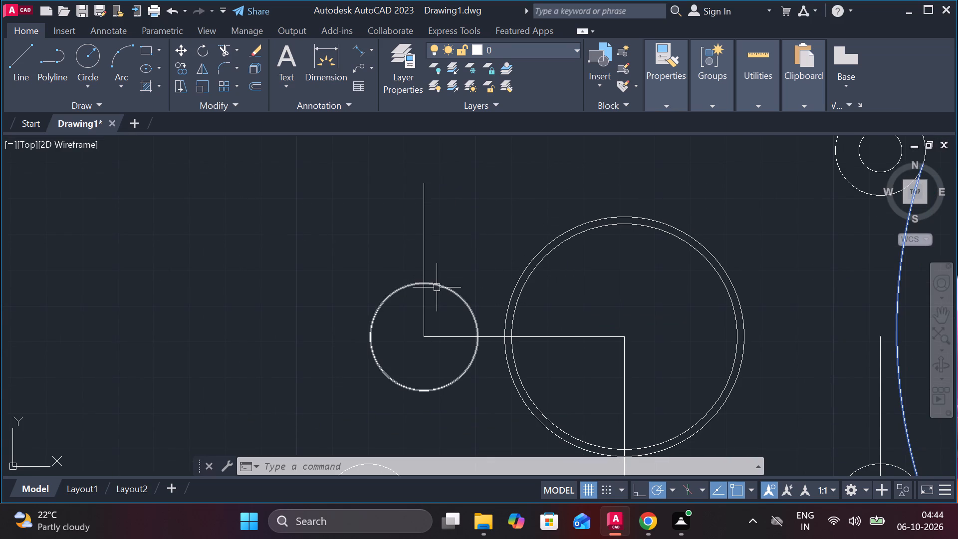
pyautogui.click(11, 60)
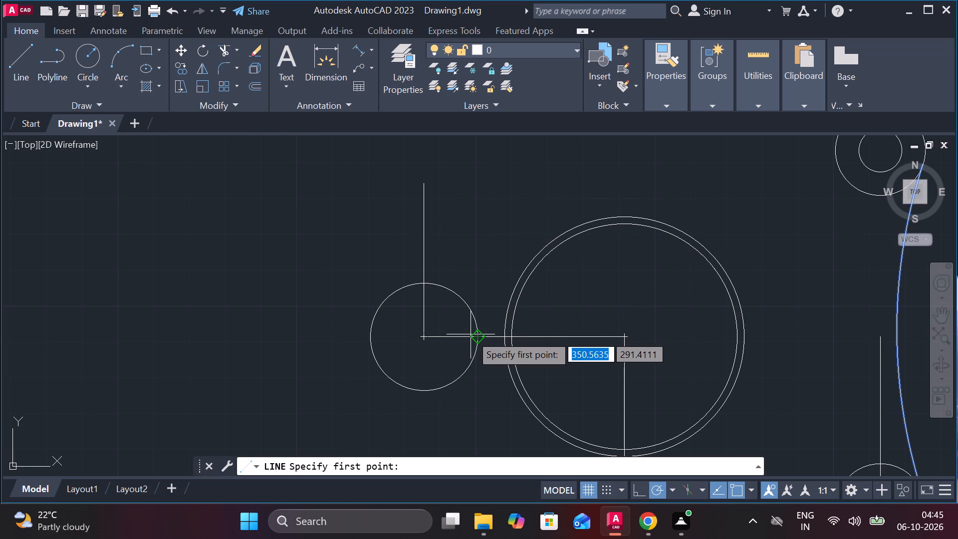
pyautogui.moveTo(471, 334); pyautogui.dragTo(477, 327)
pyautogui.click(498, 159)
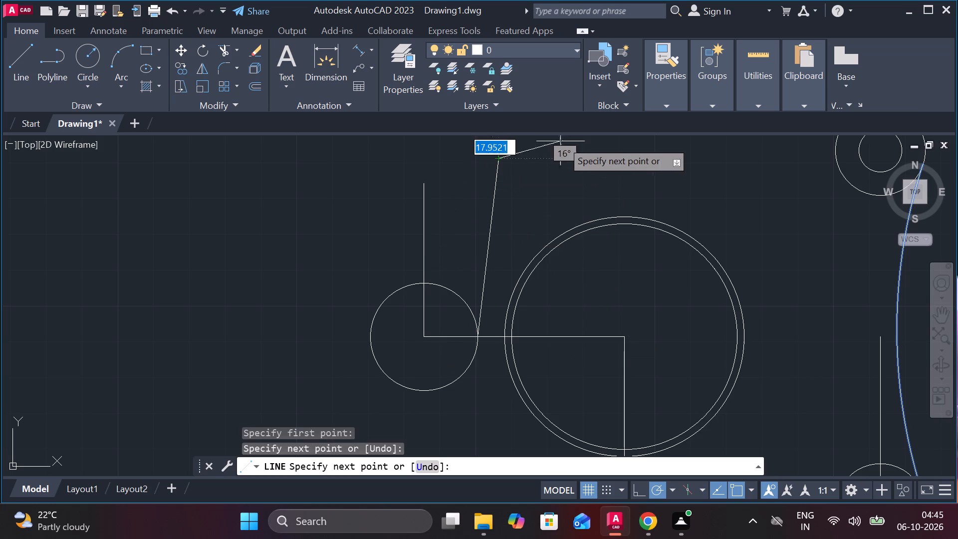
pyautogui.press('Escape')
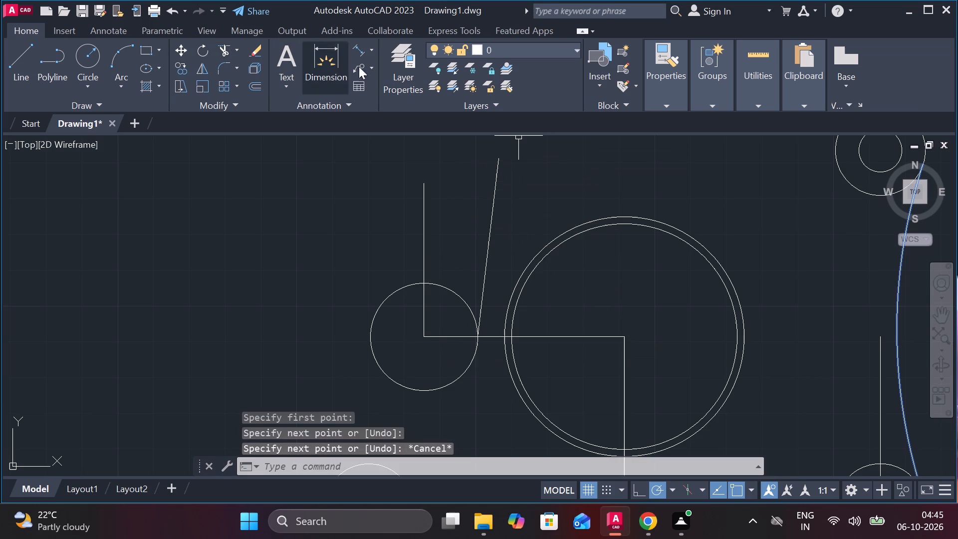
# Check the angle between the new inclined line and the horizontal construction line using an angular dimension preview.
pyautogui.click(374, 41)
pyautogui.click(370, 47)
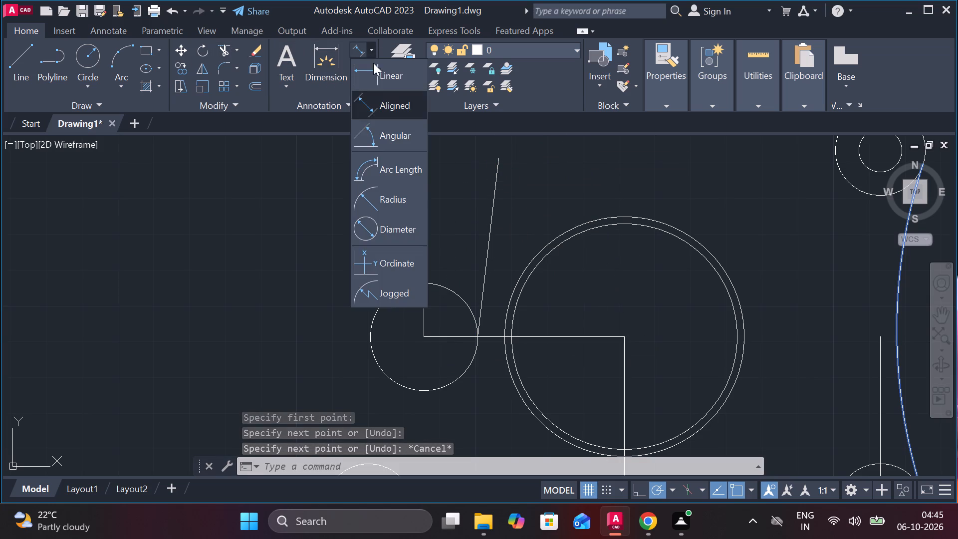
pyautogui.click(383, 139)
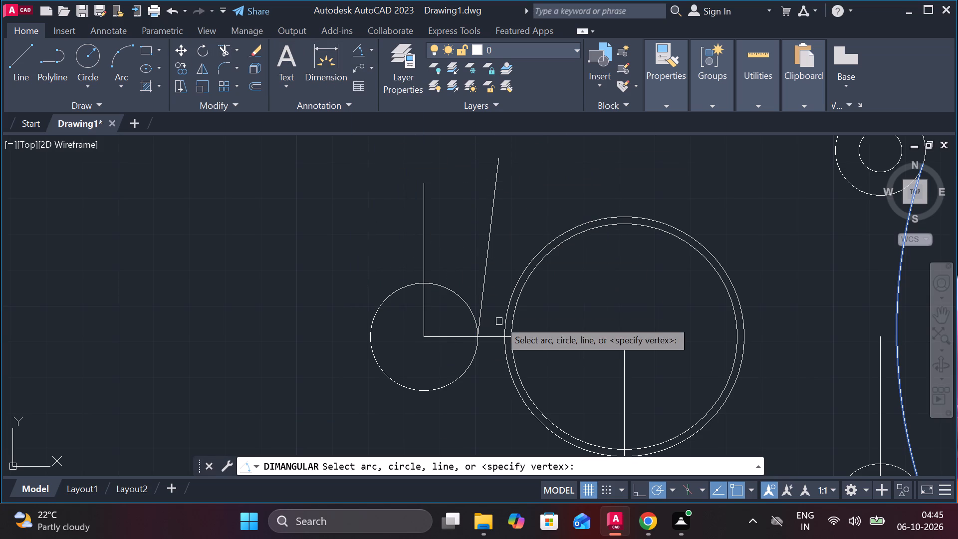
pyautogui.click(487, 265)
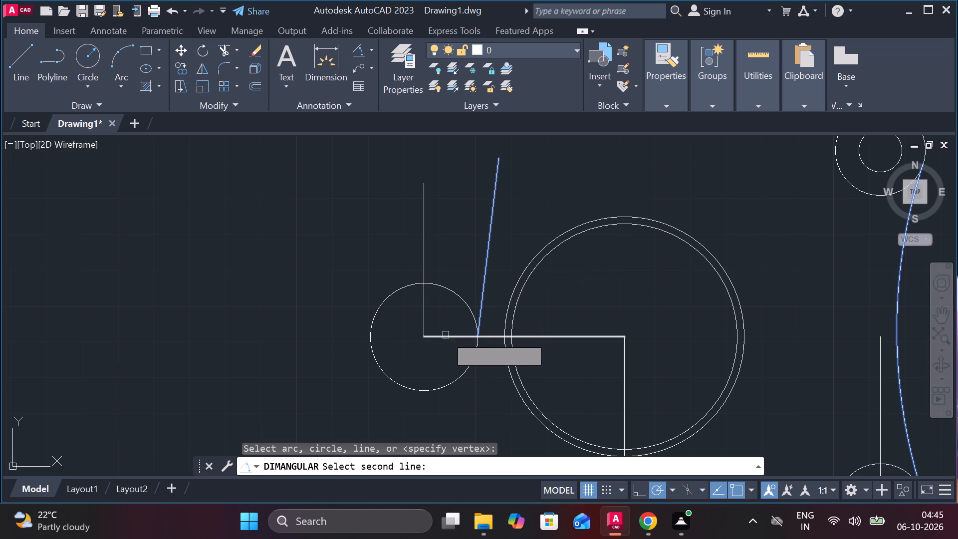
pyautogui.click(449, 339)
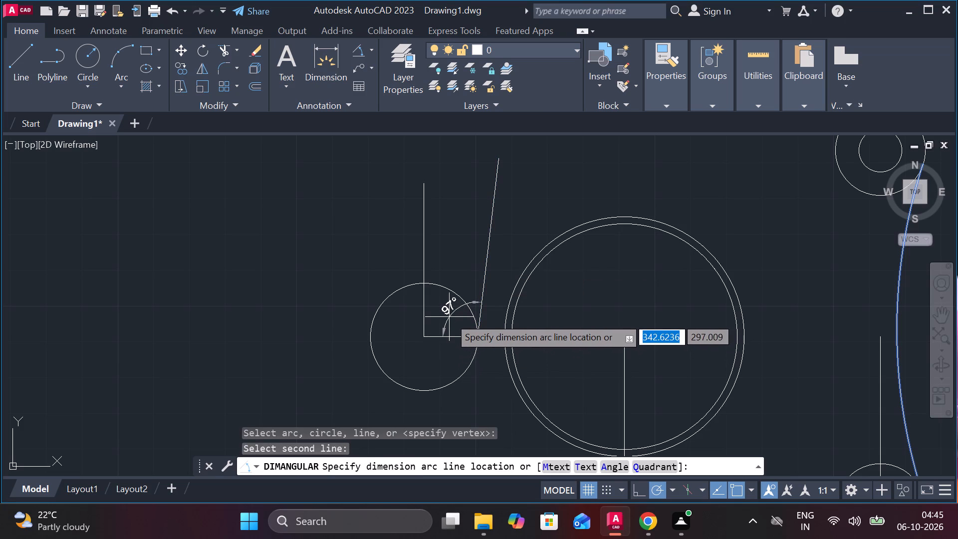
pyautogui.scroll(1, 449, 317)
pyautogui.press('Escape')
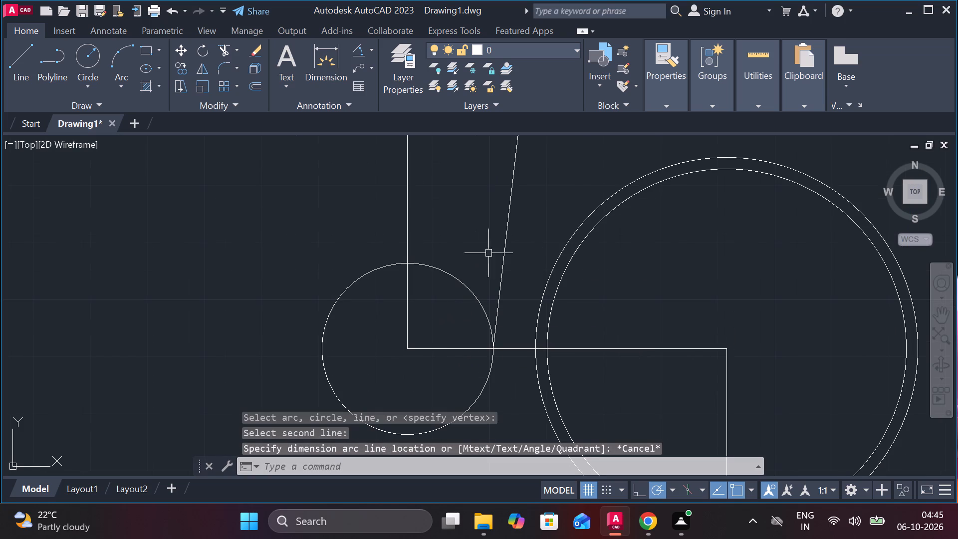
# Rotate the inclined line by 2° about its lower endpoint on the radius 15 circle's right quadrant.
pyautogui.click(199, 55)
pyautogui.click(511, 222)
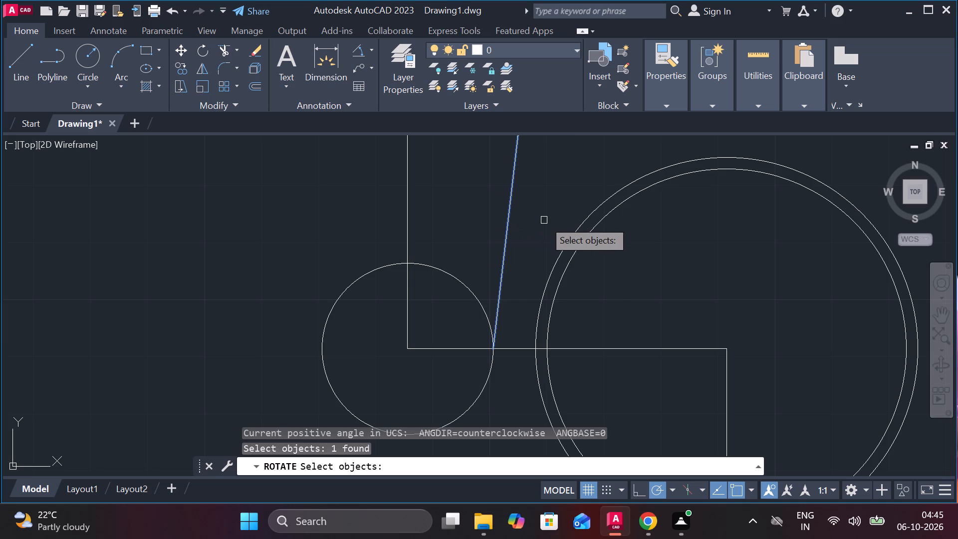
pyautogui.press('Return')
pyautogui.click(497, 349)
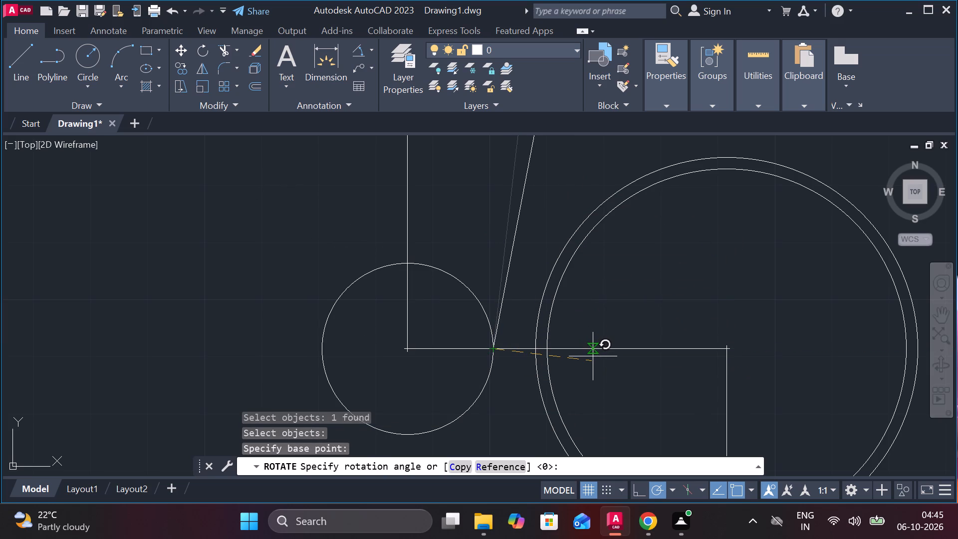
pyautogui.press('2')
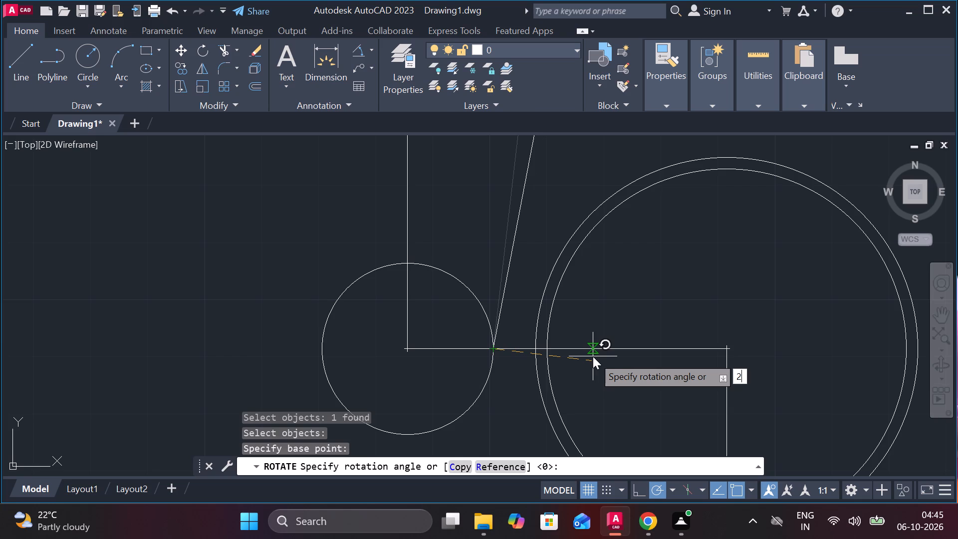
pyautogui.press('Return')
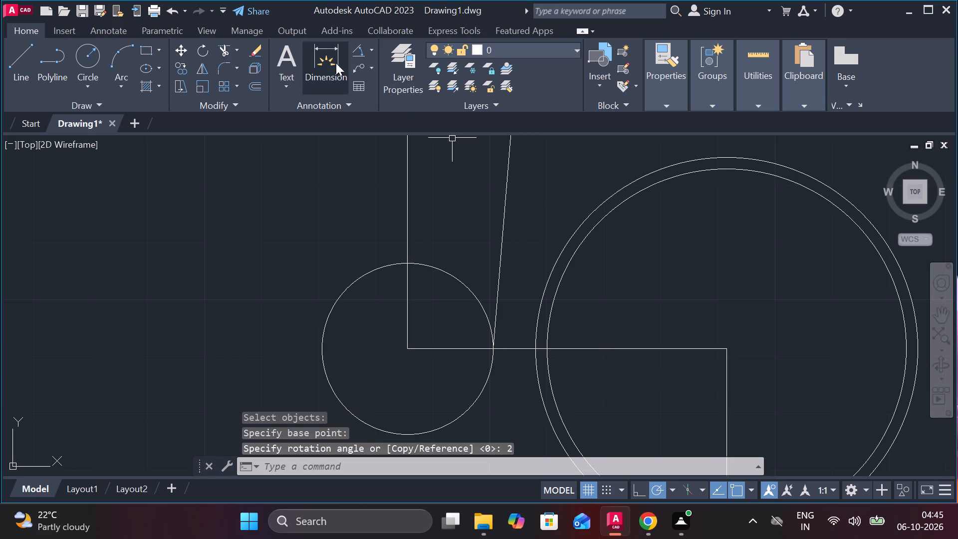
# Check the angle between the rotated inclined line and the horizontal construction line using an angular dimension preview.
pyautogui.click(355, 47)
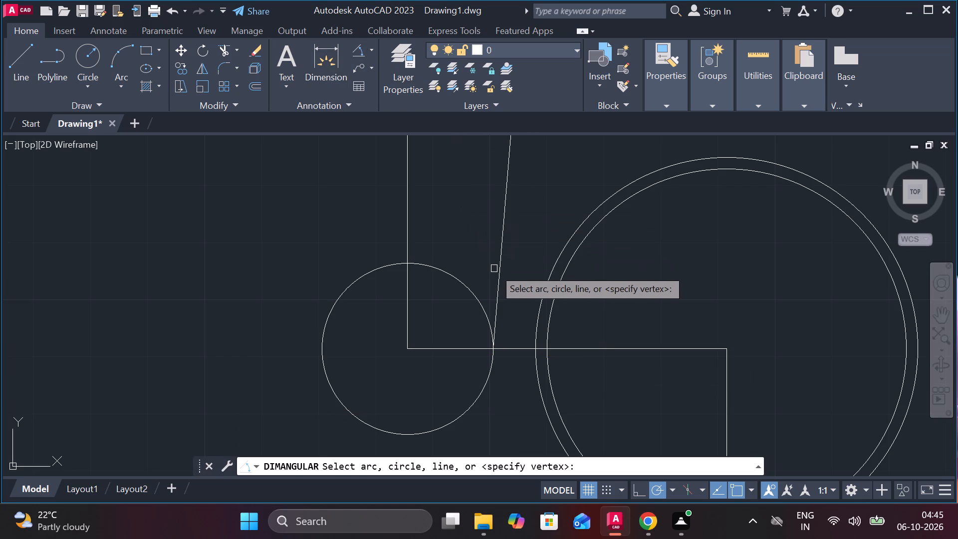
pyautogui.click(496, 272)
pyautogui.click(458, 348)
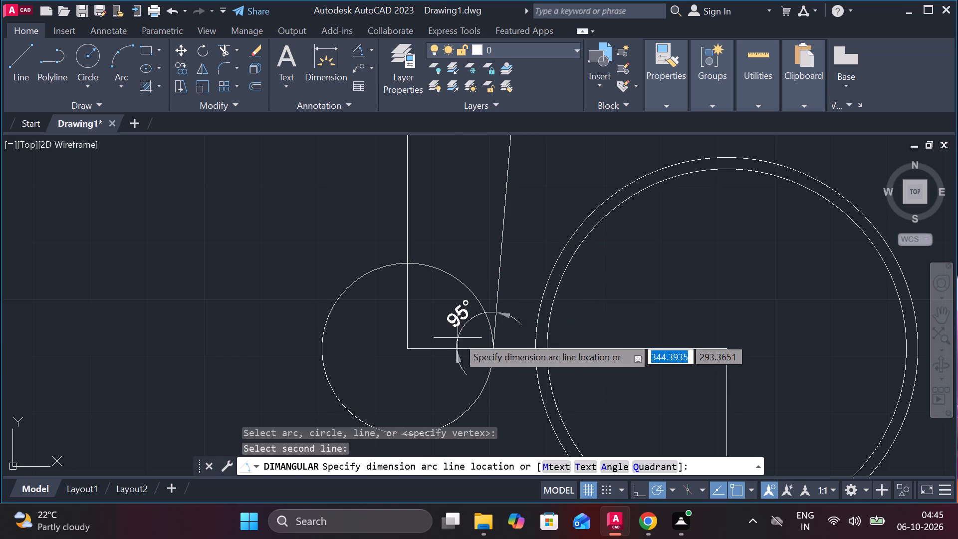
pyautogui.press('Escape')
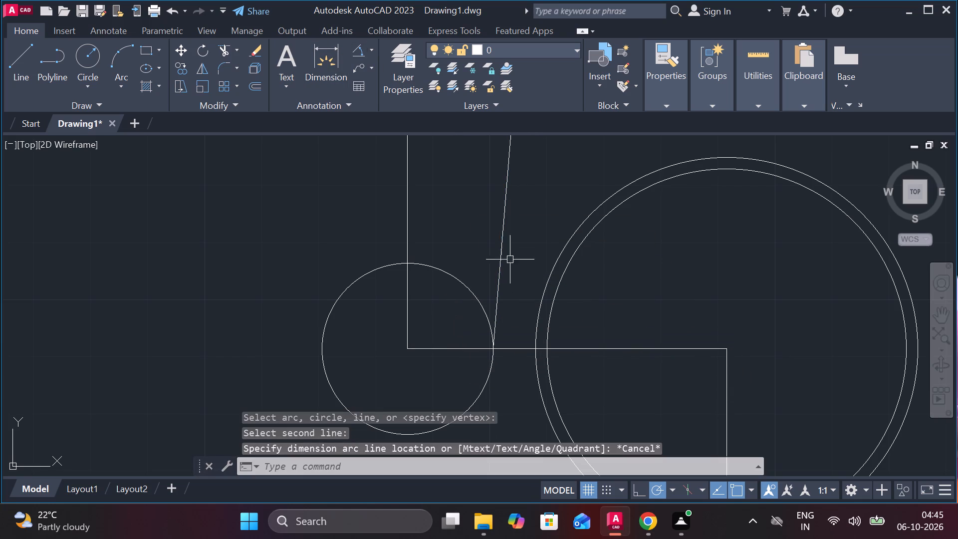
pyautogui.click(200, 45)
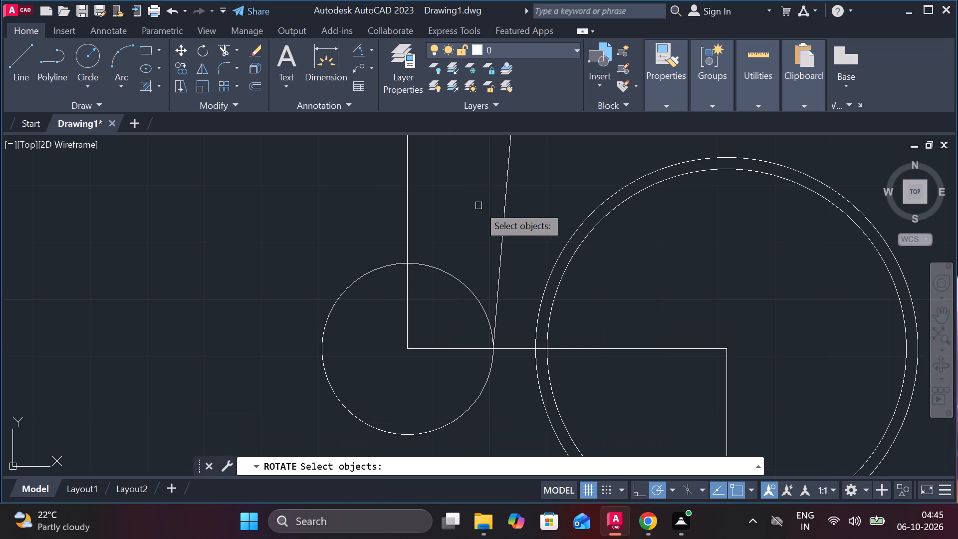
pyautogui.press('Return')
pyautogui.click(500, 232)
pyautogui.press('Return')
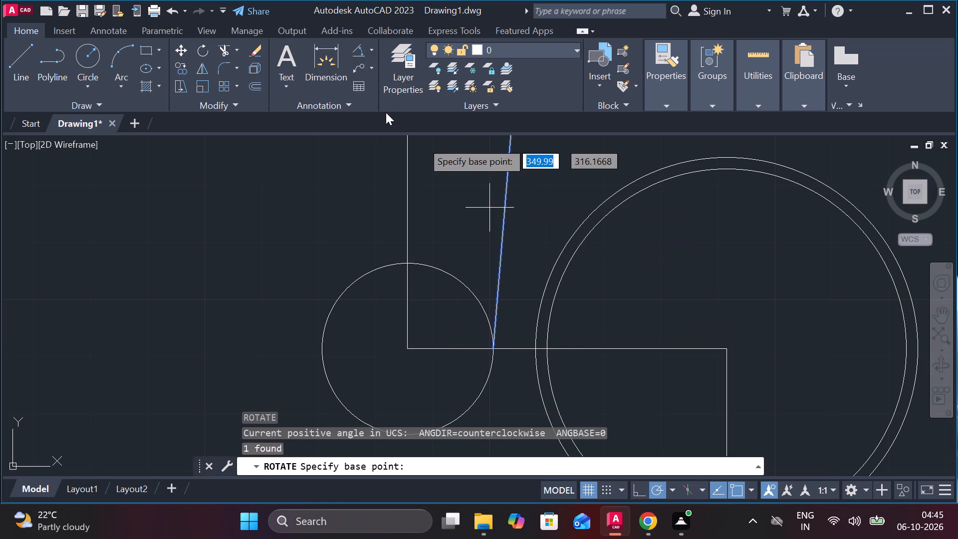
# Rotate the inclined line by -4° about its lower endpoint on the radius 15 circle's right quadrant.
pyautogui.click(198, 48)
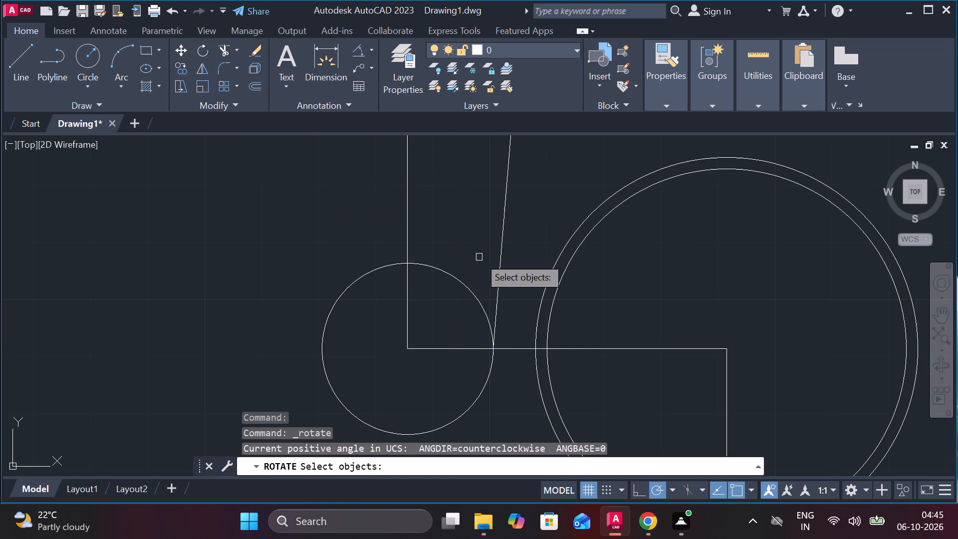
pyautogui.click(499, 243)
pyautogui.press('Return')
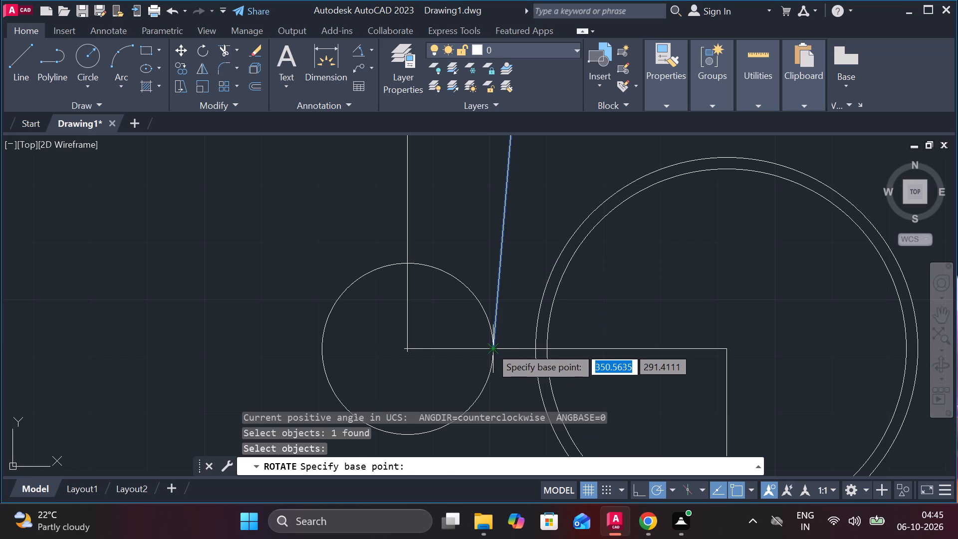
pyautogui.click(490, 347)
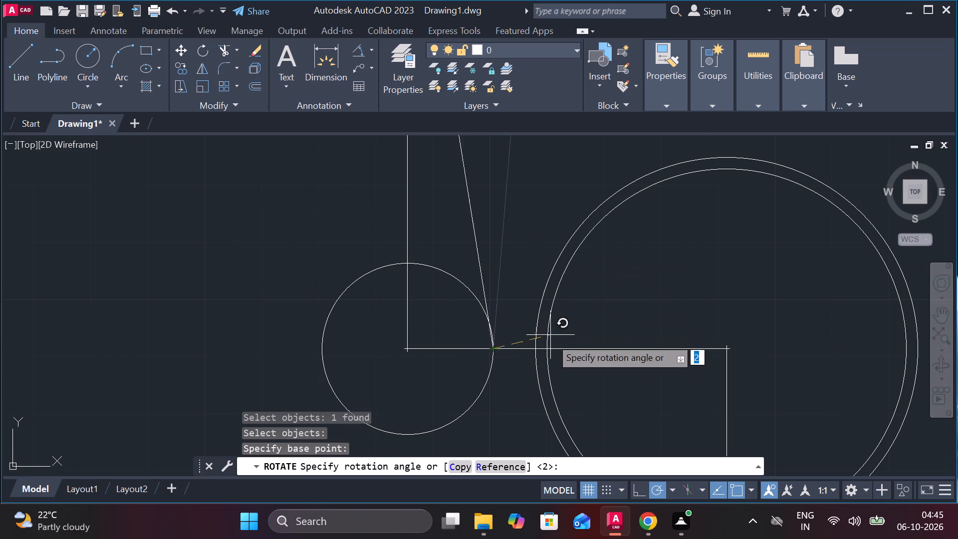
pyautogui.press('-')
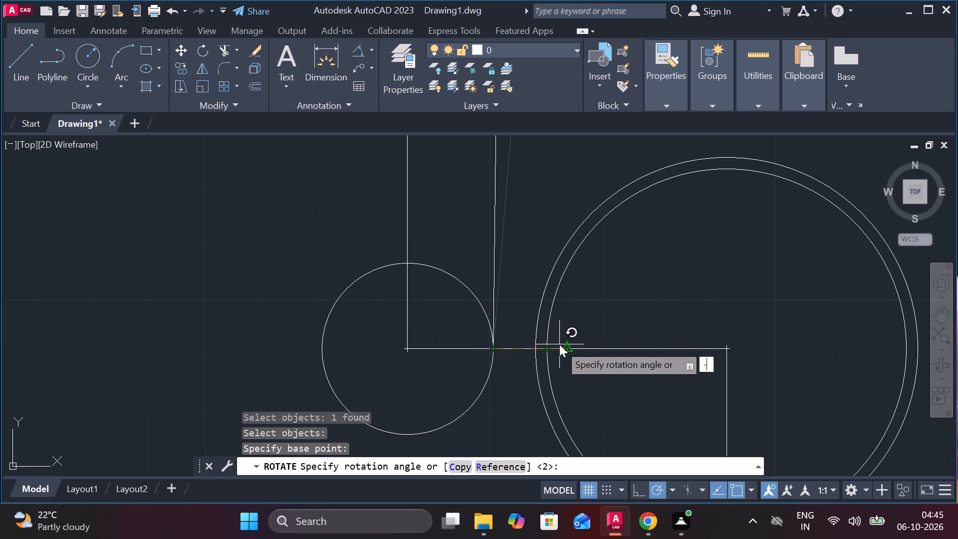
pyautogui.press('4')
pyautogui.press('Return')
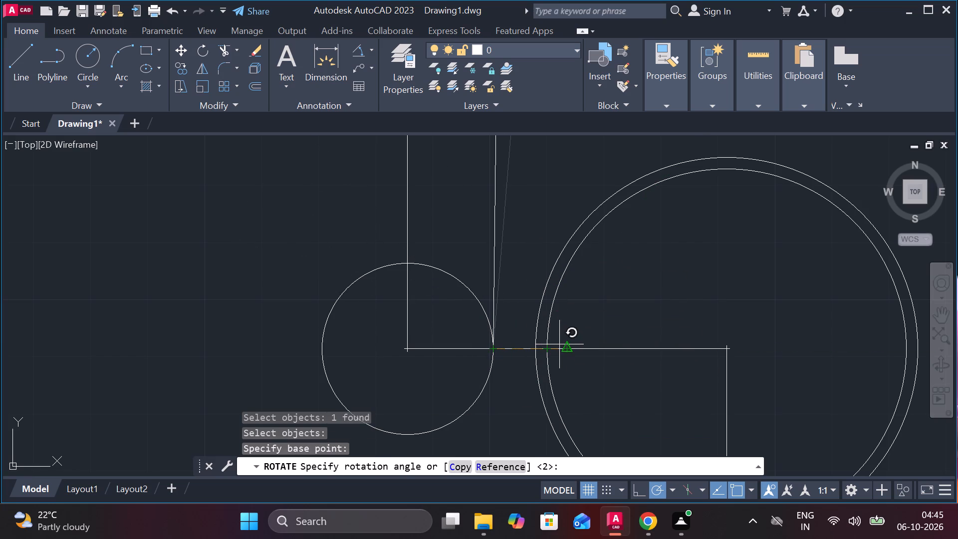
# Recheck the angle between the inclined line and the horizontal construction line using an angular dimension preview.
pyautogui.click(358, 49)
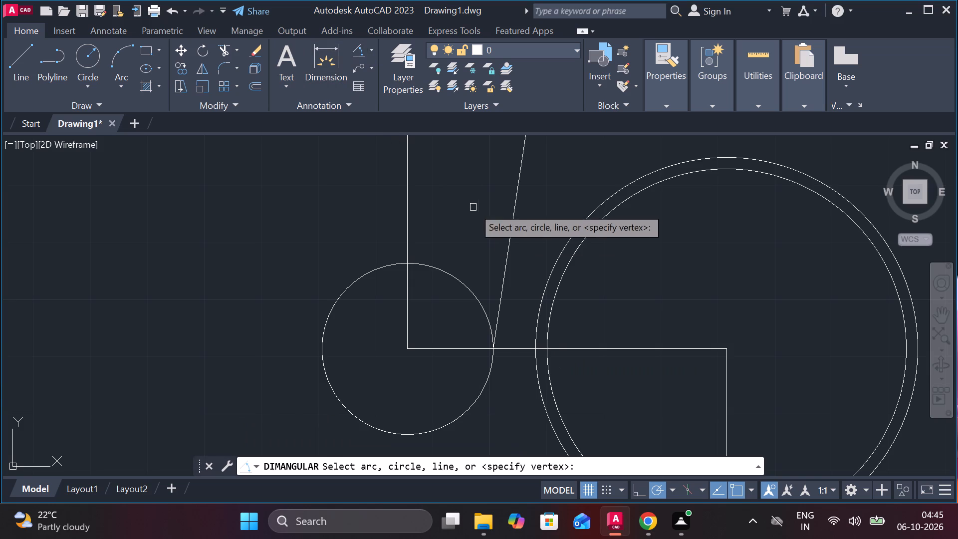
pyautogui.click(504, 263)
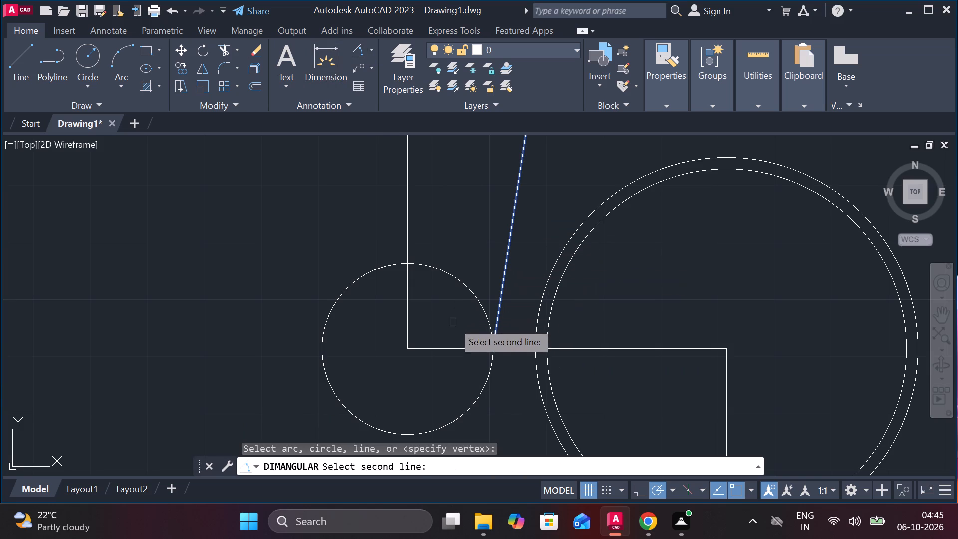
pyautogui.click(452, 350)
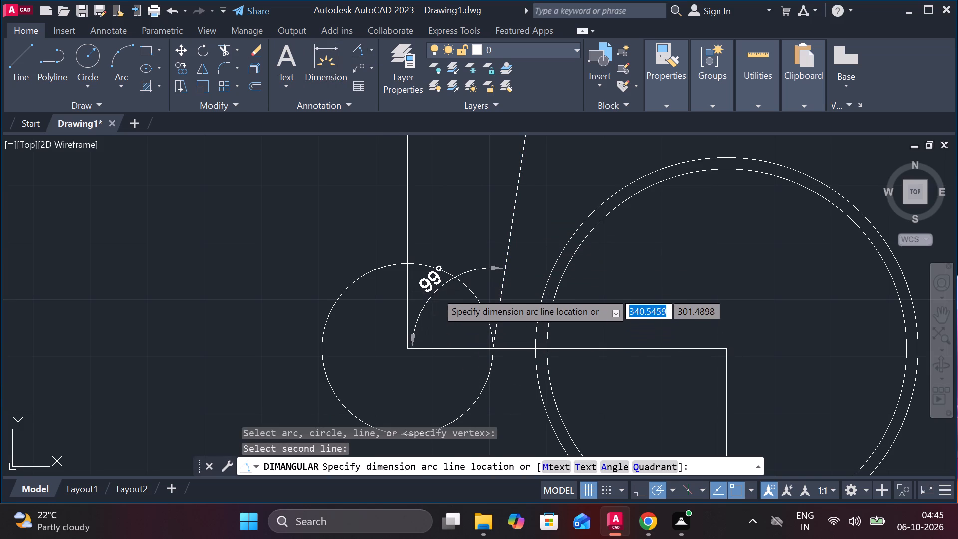
pyautogui.press('Escape')
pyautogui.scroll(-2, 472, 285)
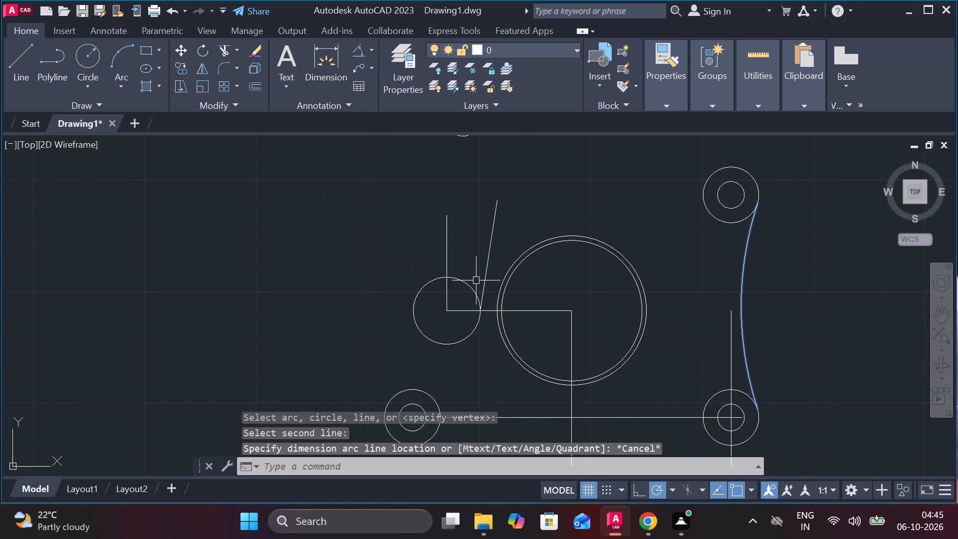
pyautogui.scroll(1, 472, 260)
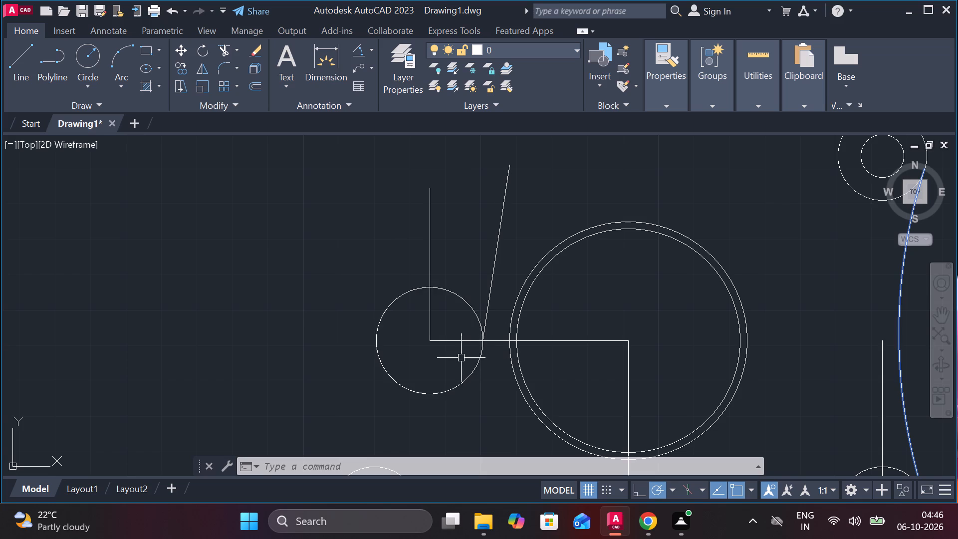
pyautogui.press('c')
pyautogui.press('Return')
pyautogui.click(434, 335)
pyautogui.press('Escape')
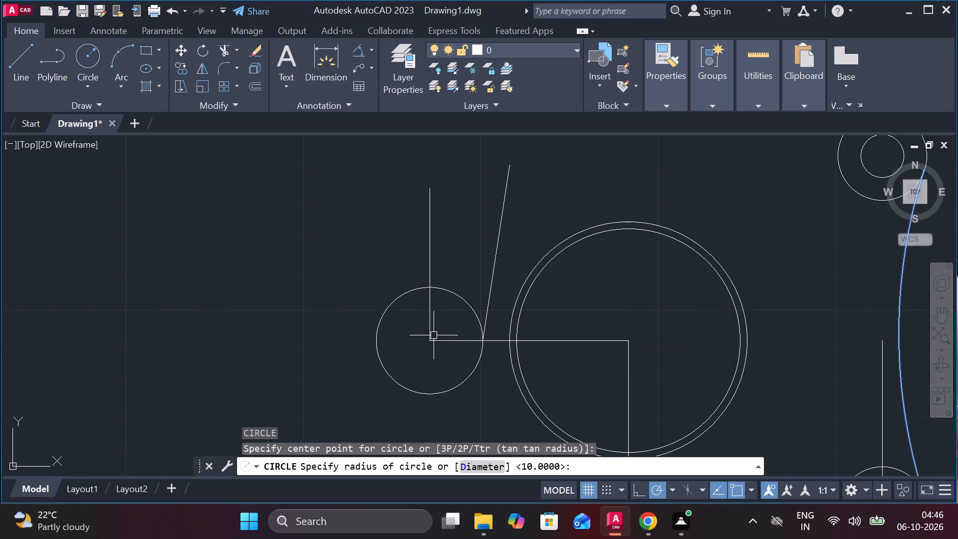
# Draw a radius 10 circle concentric with the radius 15 circle at the construction corner.
pyautogui.press('space')
pyautogui.click(432, 339)
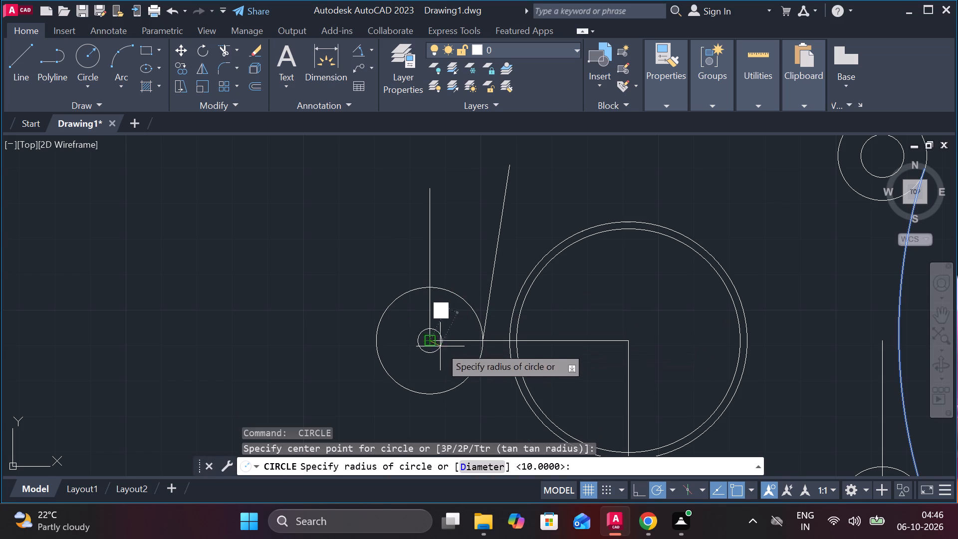
pyautogui.write('10')
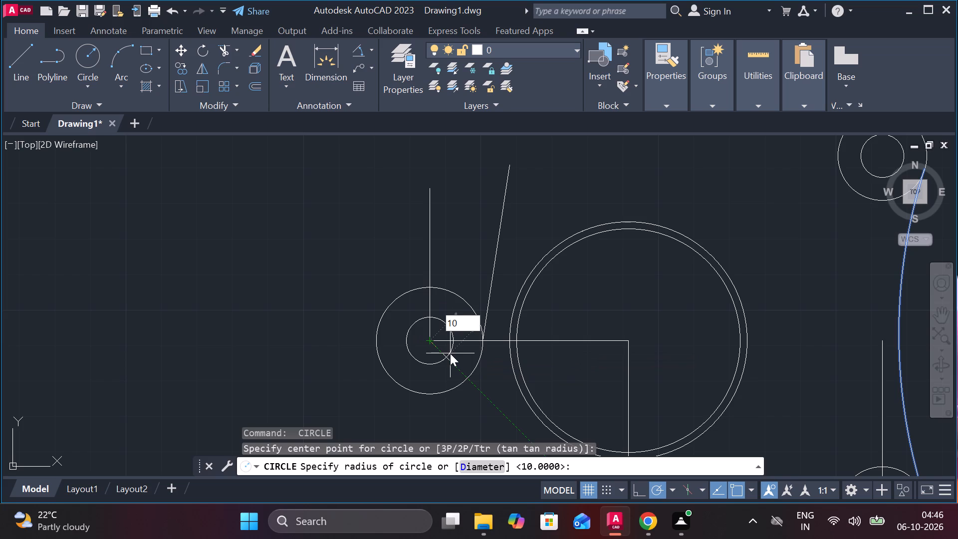
pyautogui.press('Return')
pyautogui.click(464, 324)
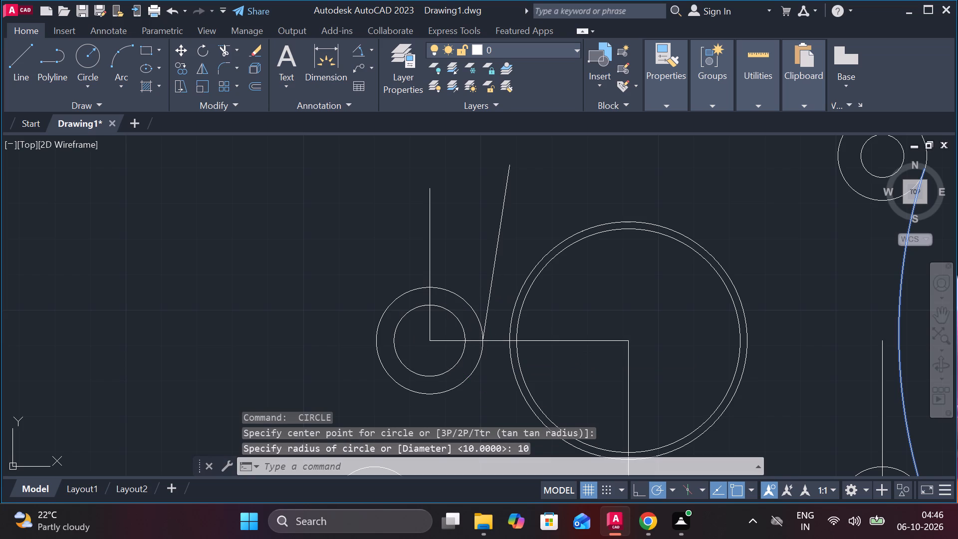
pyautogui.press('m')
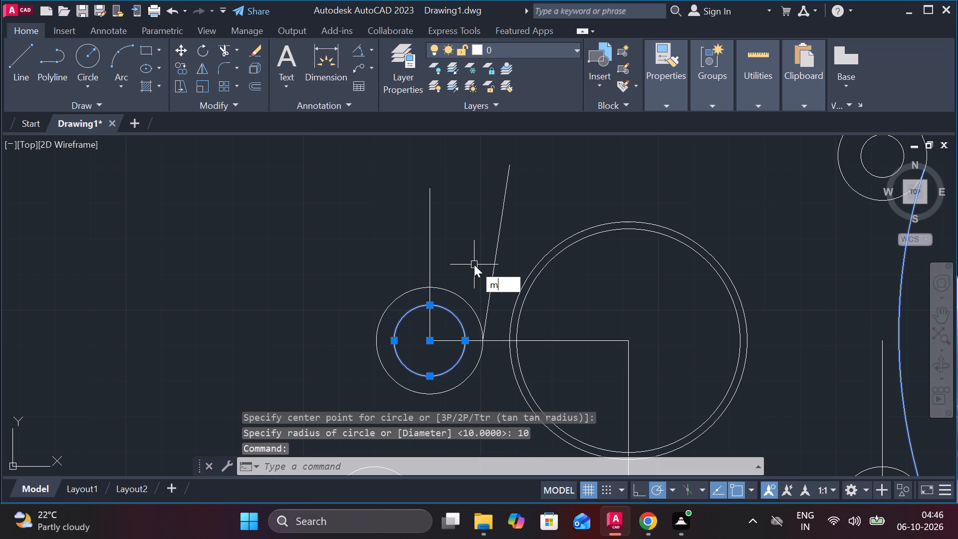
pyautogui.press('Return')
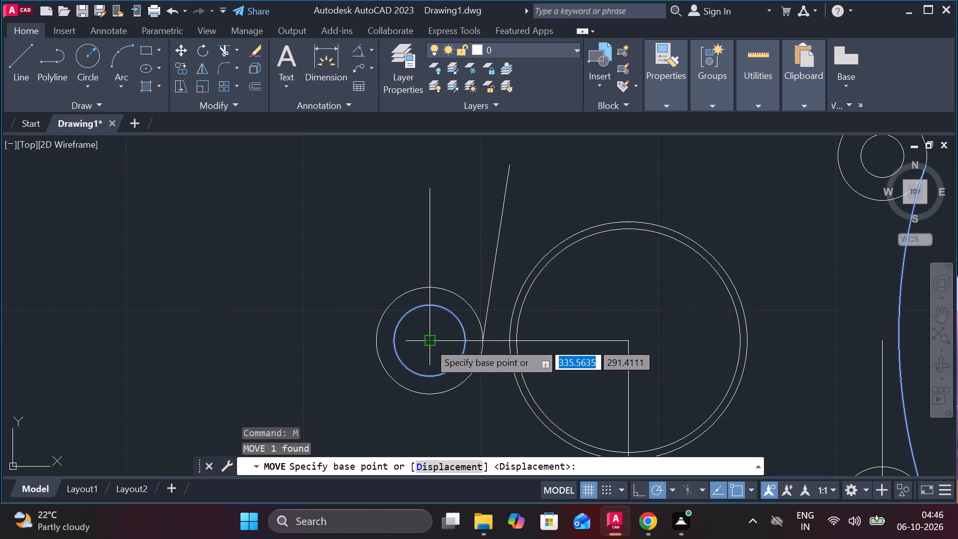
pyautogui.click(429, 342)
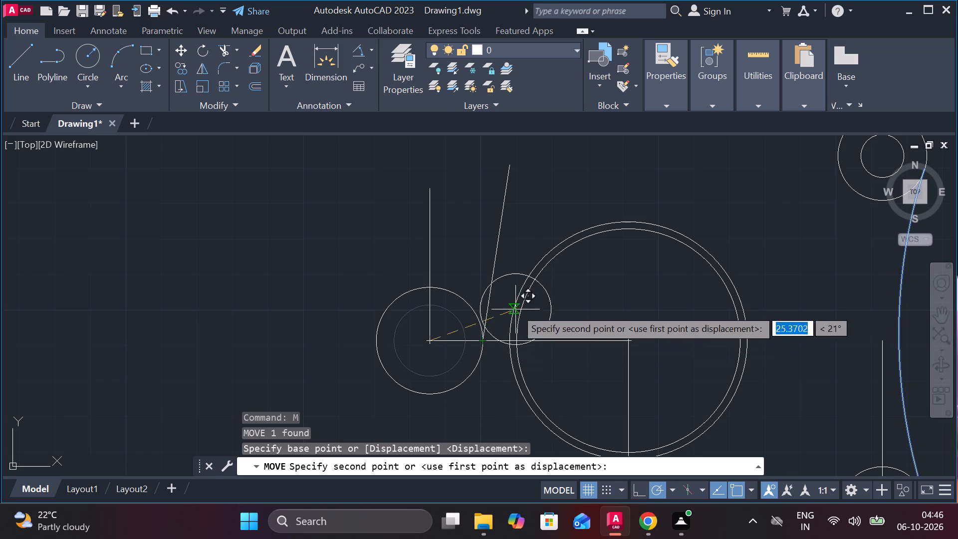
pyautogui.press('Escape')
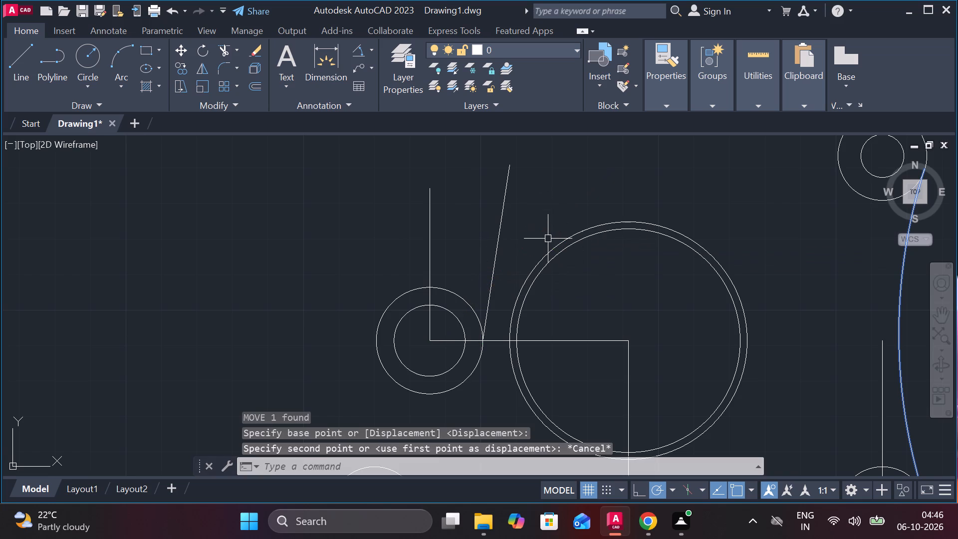
# Offset the inclined line by 10 toward the vertical construction line.
pyautogui.click(495, 247)
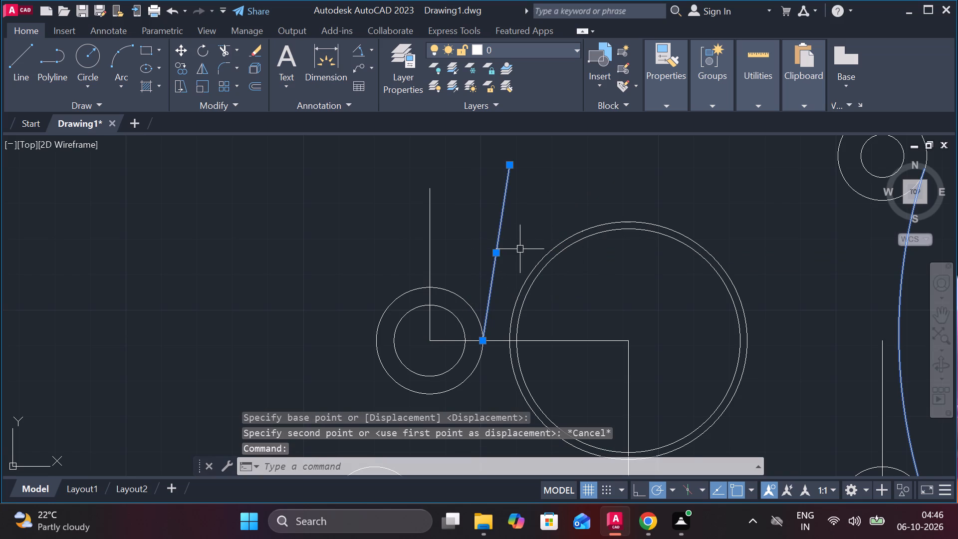
pyautogui.press('o')
pyautogui.press('Return')
pyautogui.press('Return')
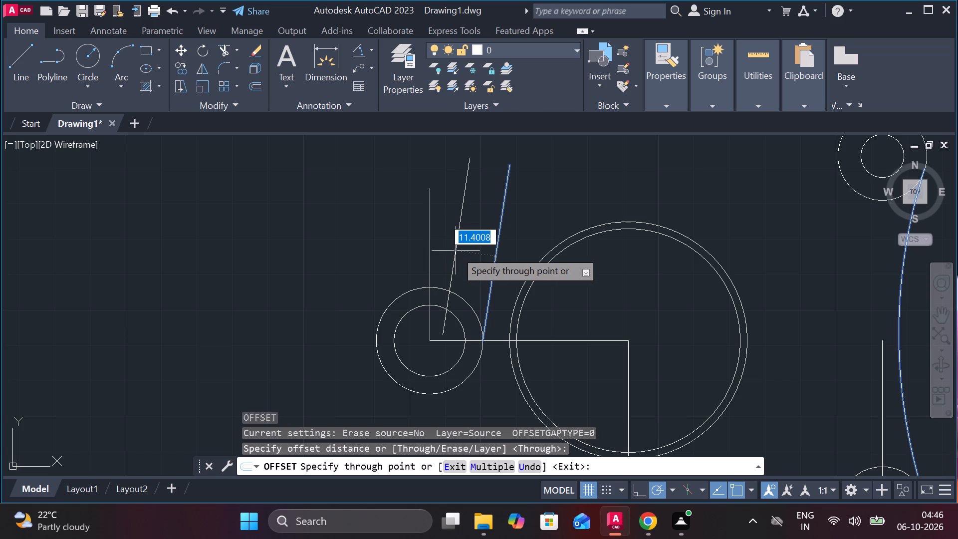
pyautogui.press('1')
pyautogui.press('o')
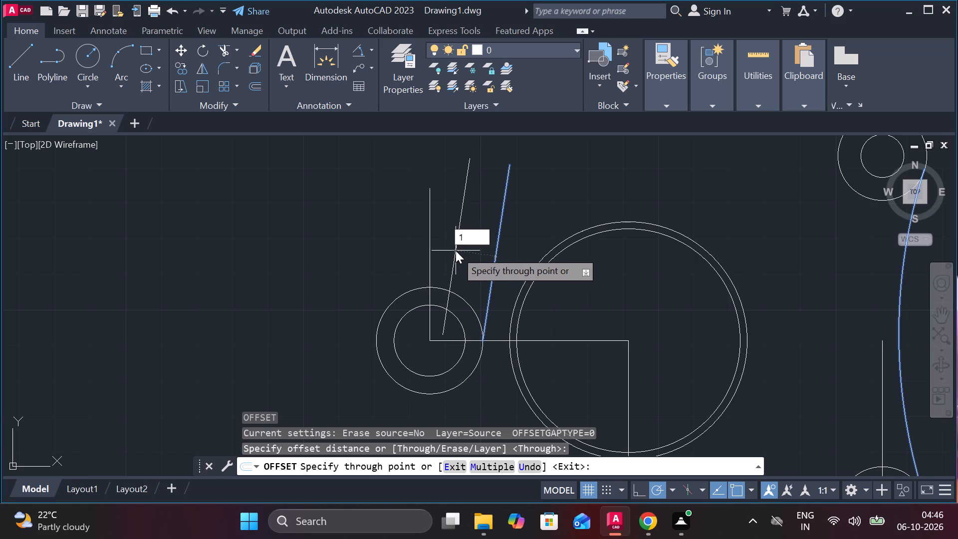
pyautogui.press('Return')
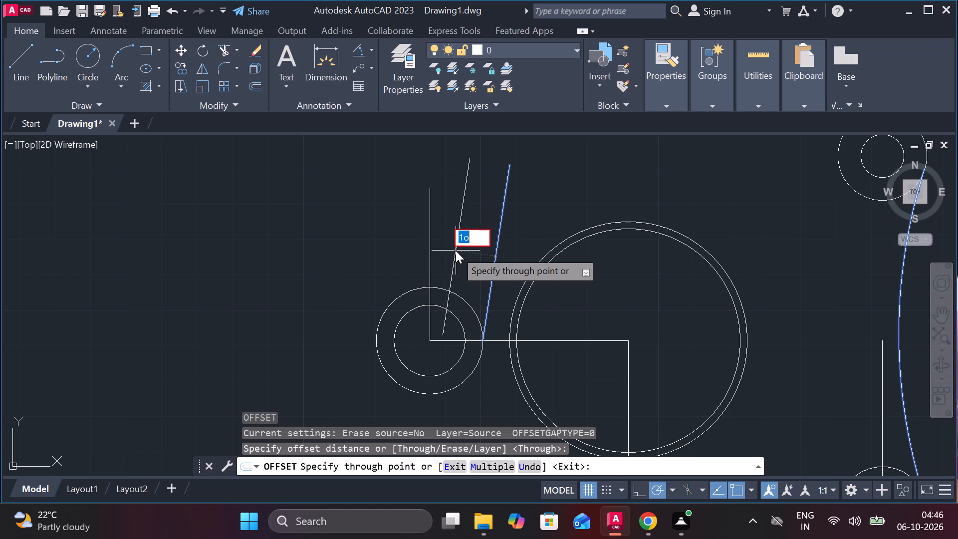
pyautogui.press('BackSpace')
pyautogui.write('10')
pyautogui.press('Return')
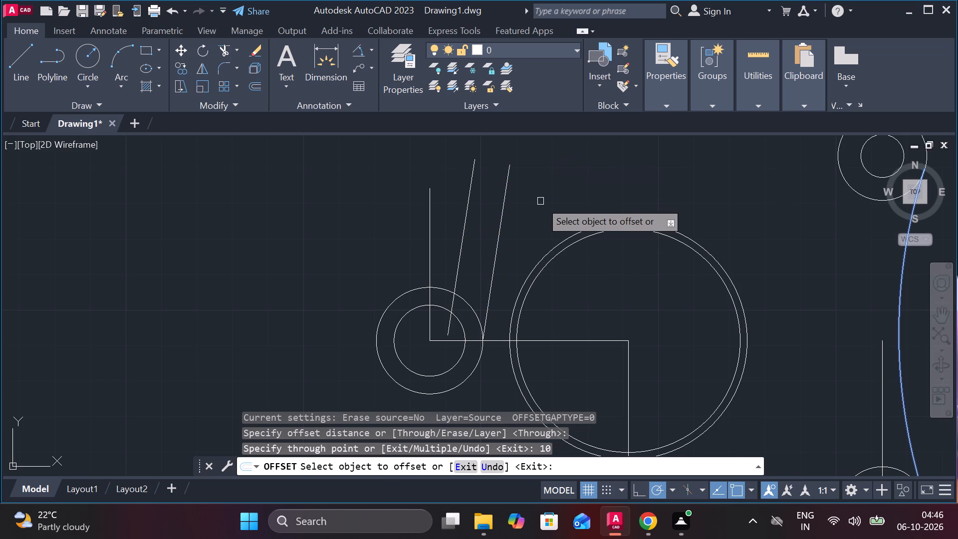
pyautogui.press('Escape')
# Offset the horizontal construction line upward by 43, above the radius 15 and radius 10 circles.
pyautogui.click(553, 339)
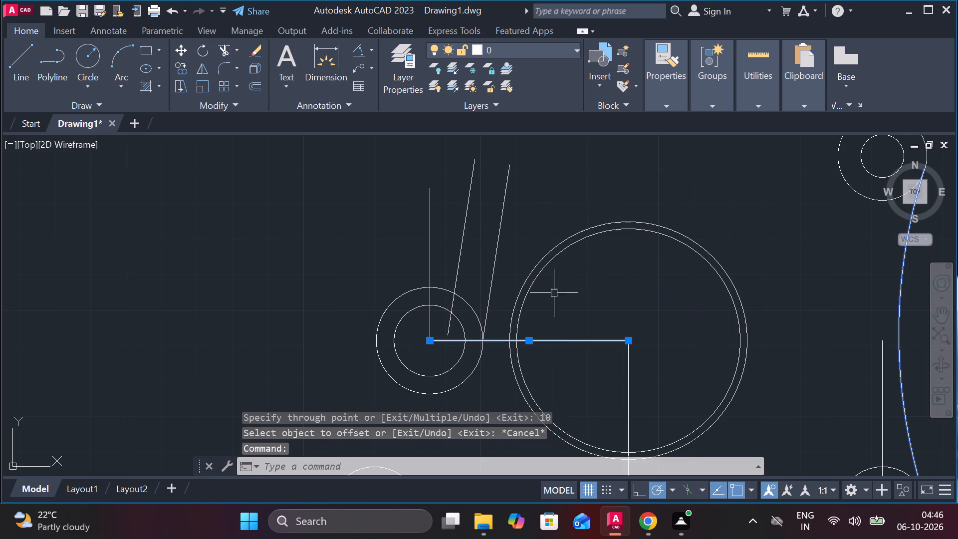
pyautogui.press('0')
pyautogui.press('Return')
pyautogui.press('Return')
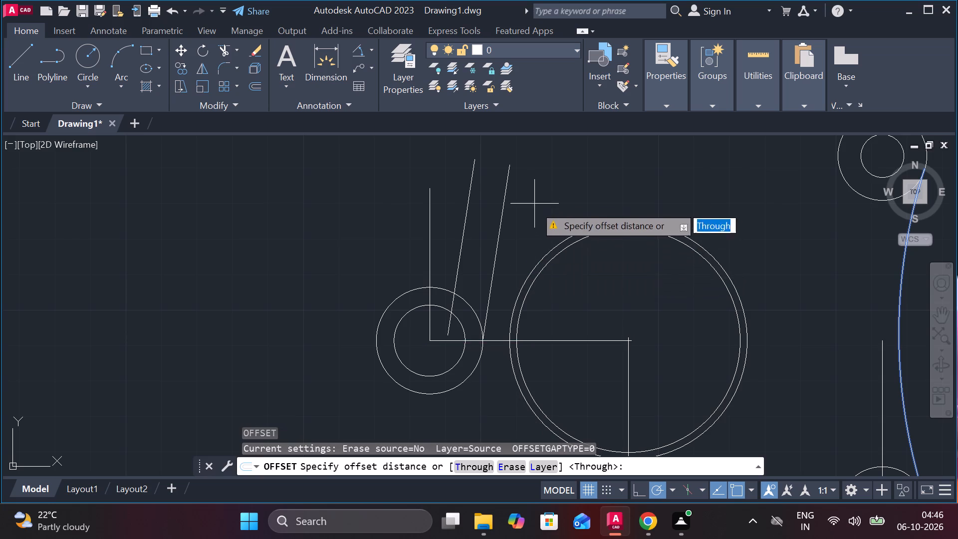
pyautogui.press('Return')
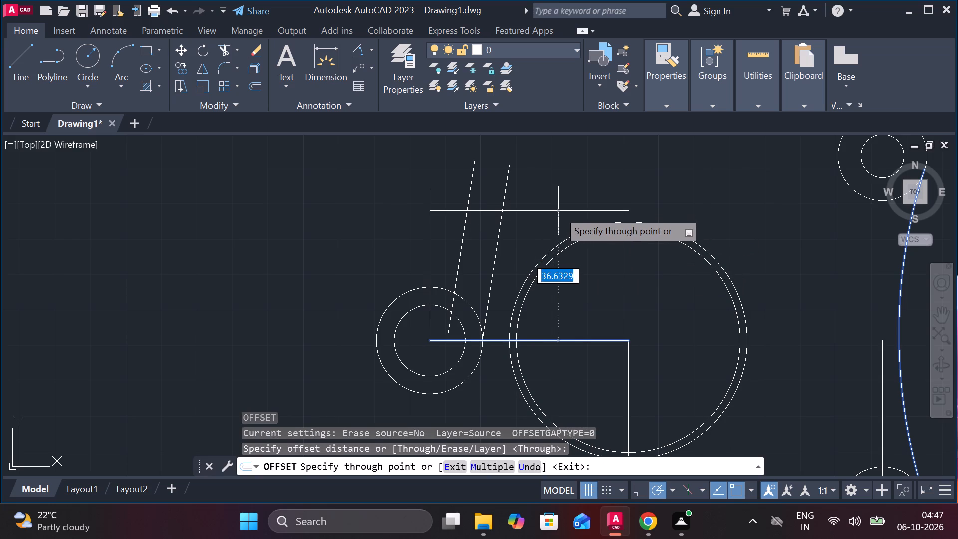
pyautogui.write('43')
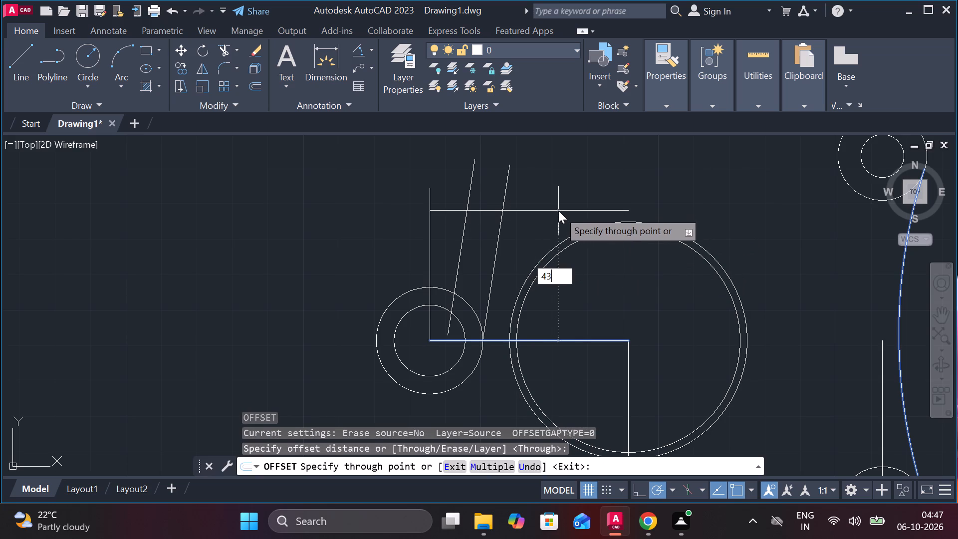
pyautogui.press('Return')
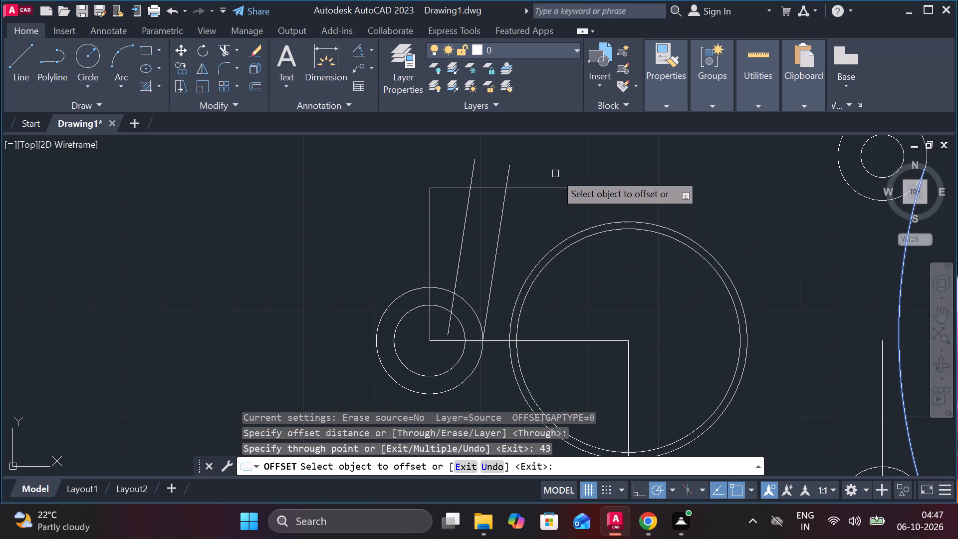
pyautogui.press('Escape')
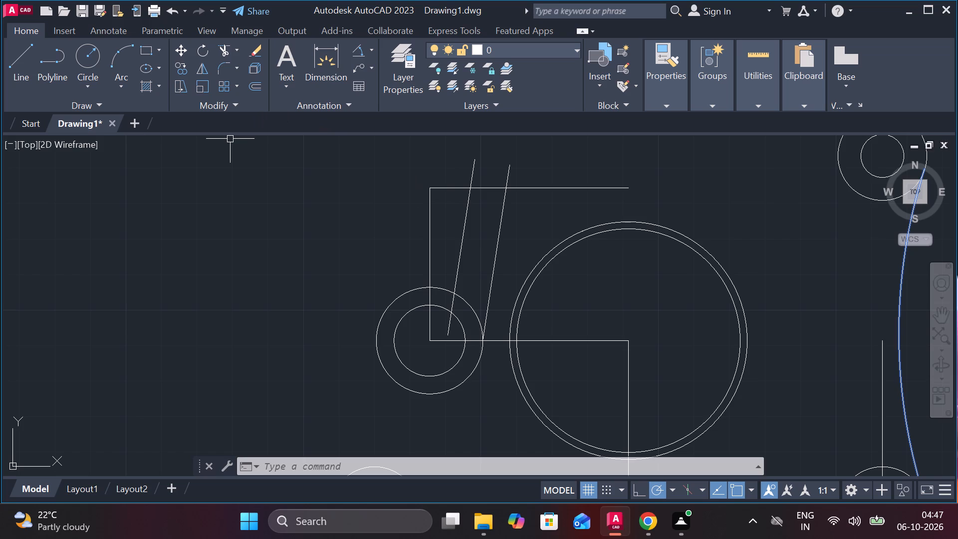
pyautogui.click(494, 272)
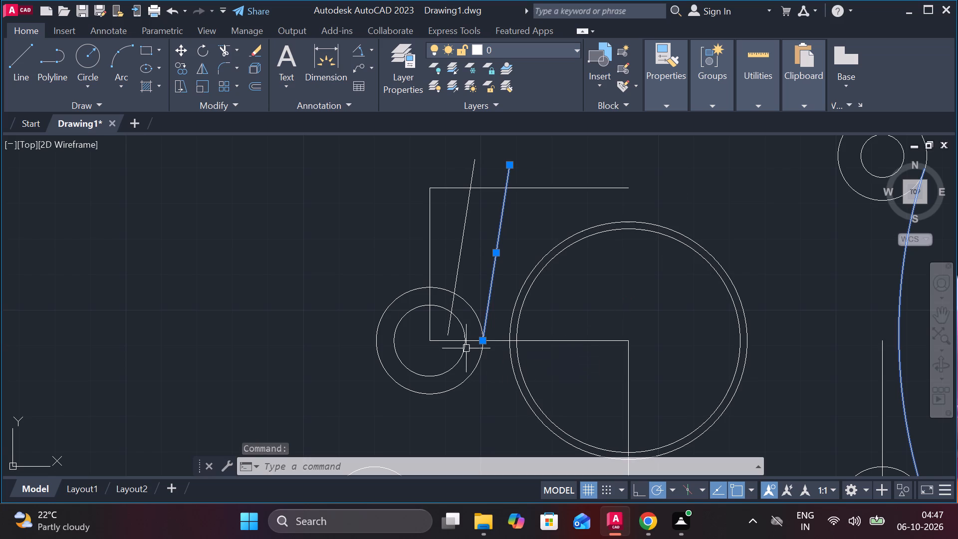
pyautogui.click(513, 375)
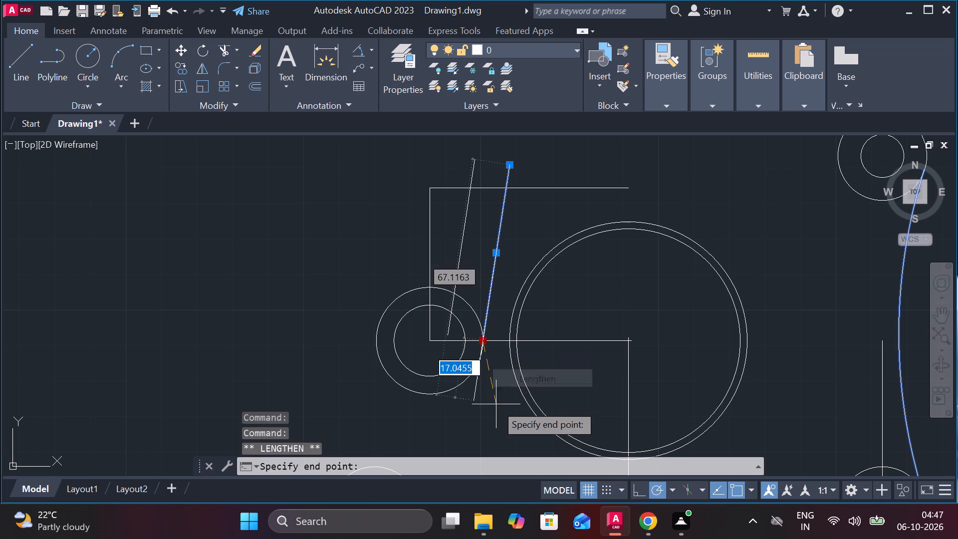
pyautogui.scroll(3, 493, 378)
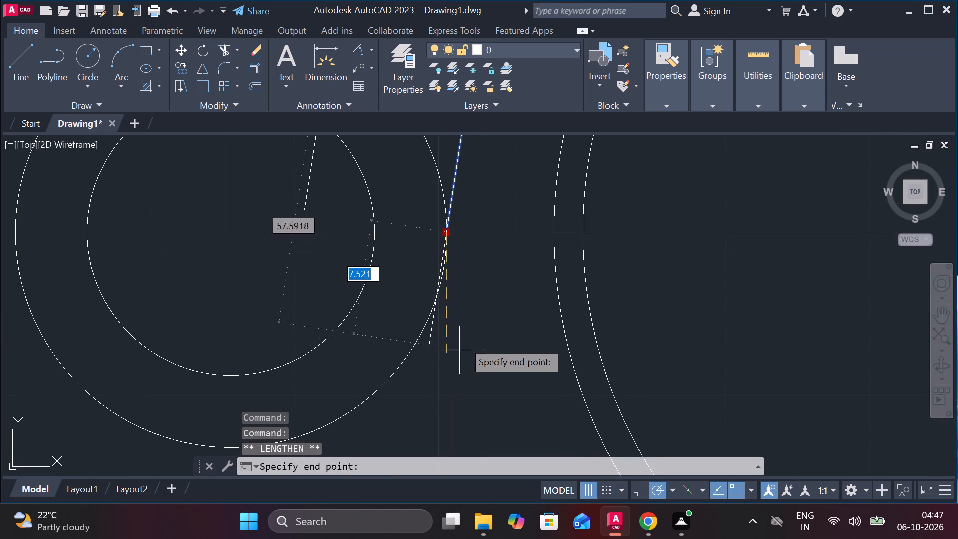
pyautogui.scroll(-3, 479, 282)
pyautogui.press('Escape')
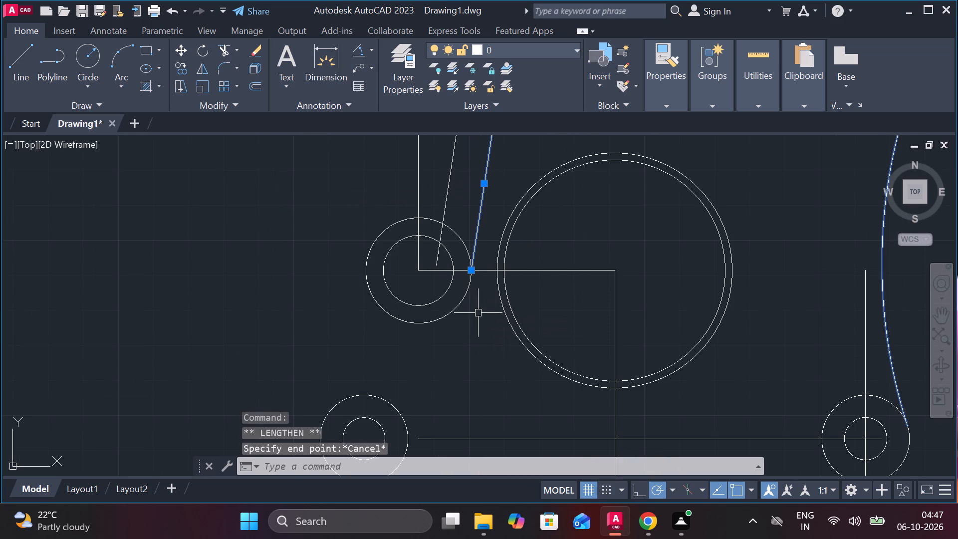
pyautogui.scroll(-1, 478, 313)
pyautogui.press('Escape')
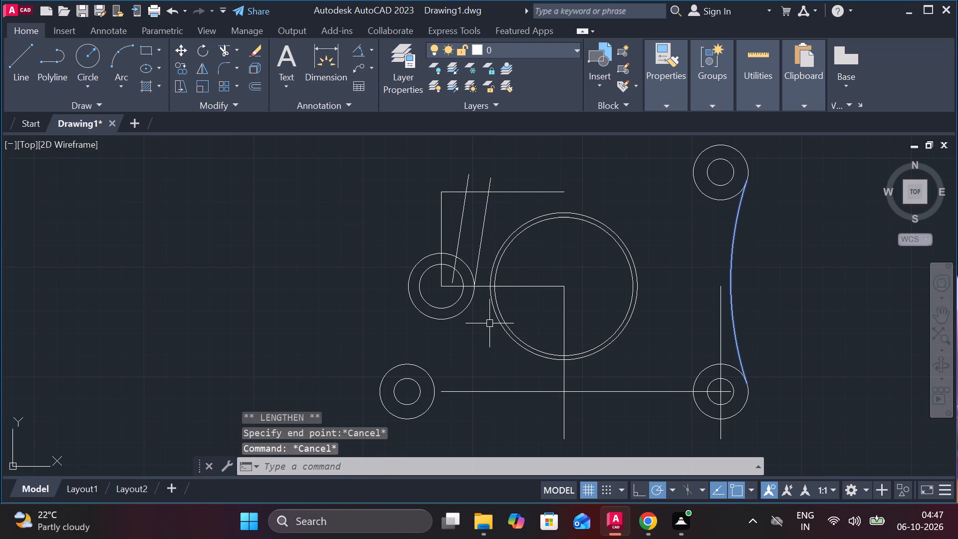
# Draw a line tangent to the radius 15 circle up to the intersection of the inclined line and the upper horizontal line.
pyautogui.press('l')
pyautogui.press('Return')
pyautogui.write('tan')
pyautogui.press('Return')
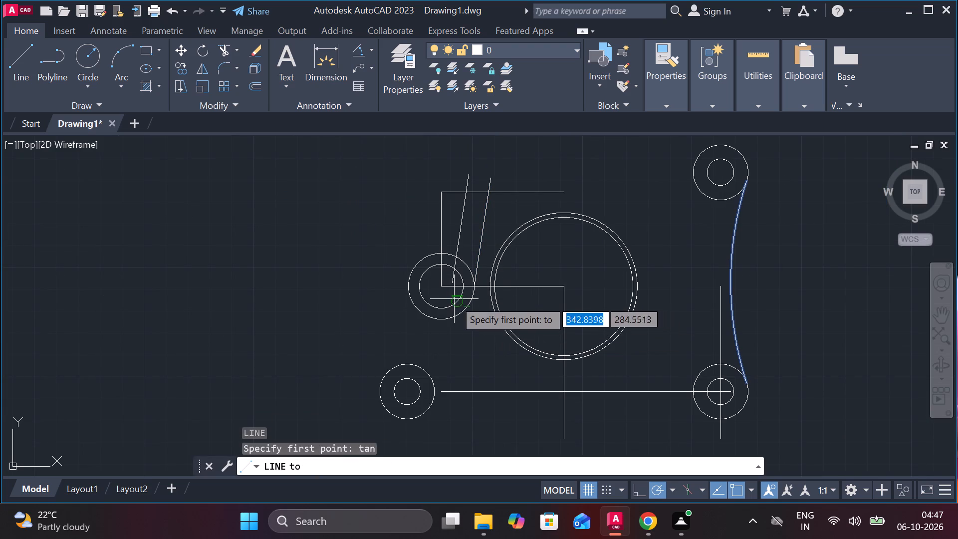
pyautogui.click(471, 301)
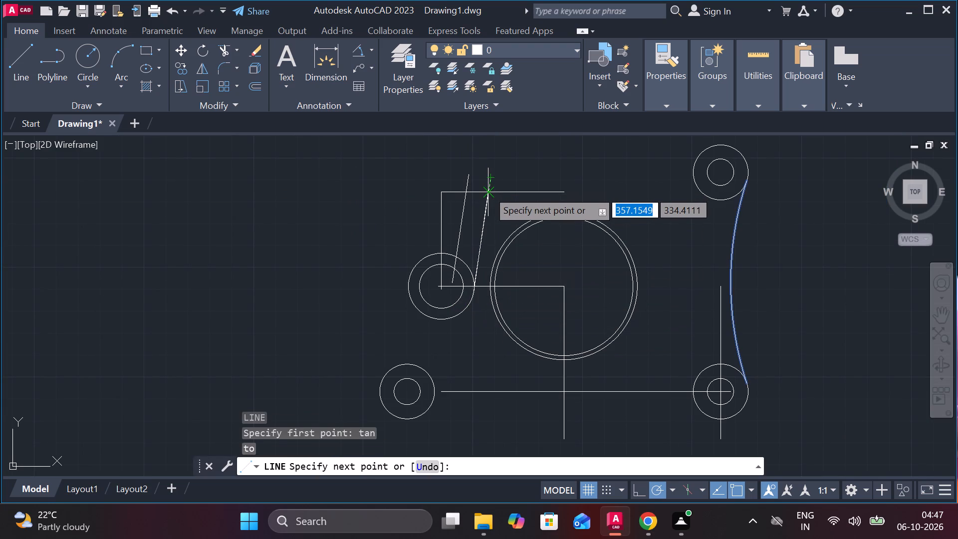
pyautogui.scroll(3, 487, 190)
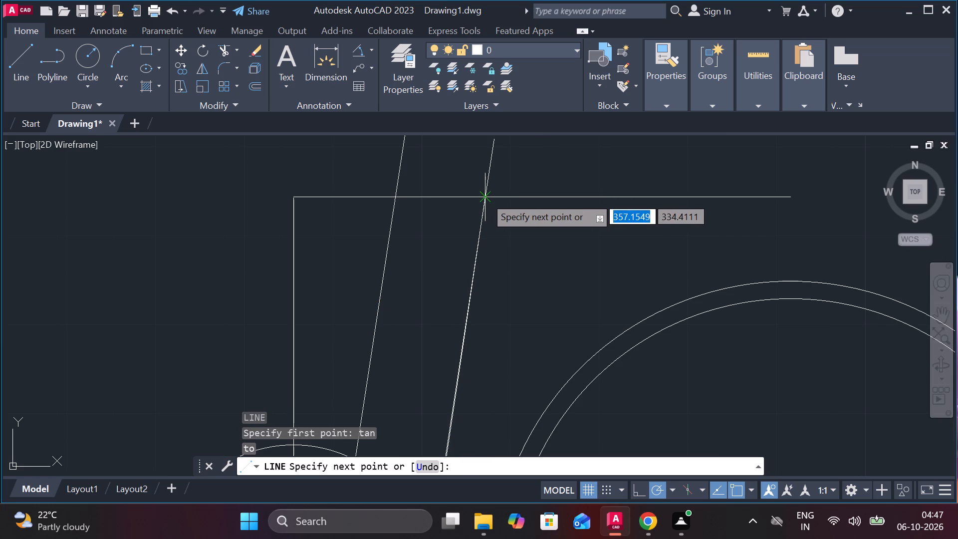
pyautogui.click(485, 197)
pyautogui.press('Escape')
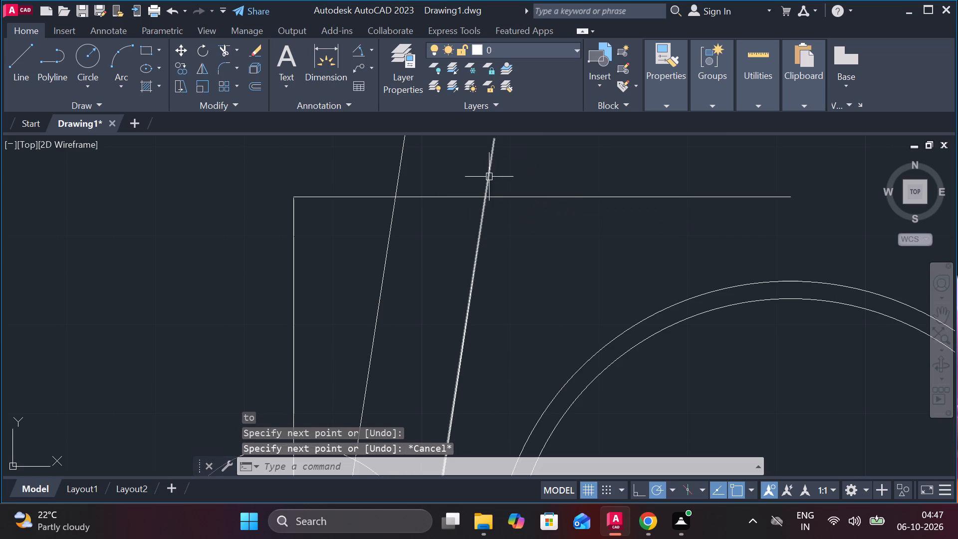
# Erase the original inclined line that nearly coincides with the new tangent line.
pyautogui.click(489, 177)
pyautogui.scroll(1, 525, 182)
pyautogui.scroll(-3, 525, 182)
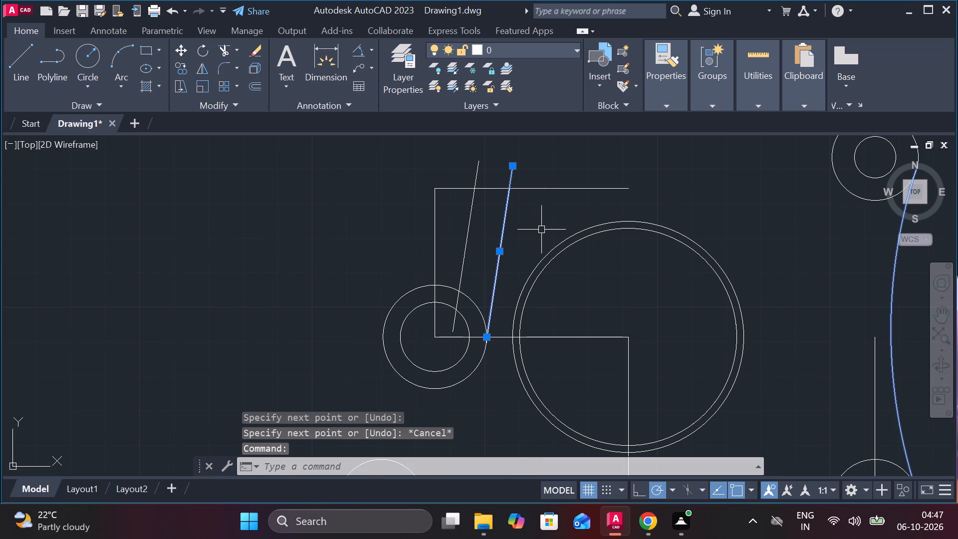
pyautogui.press('e')
pyautogui.press('Return')
pyautogui.scroll(3, 506, 331)
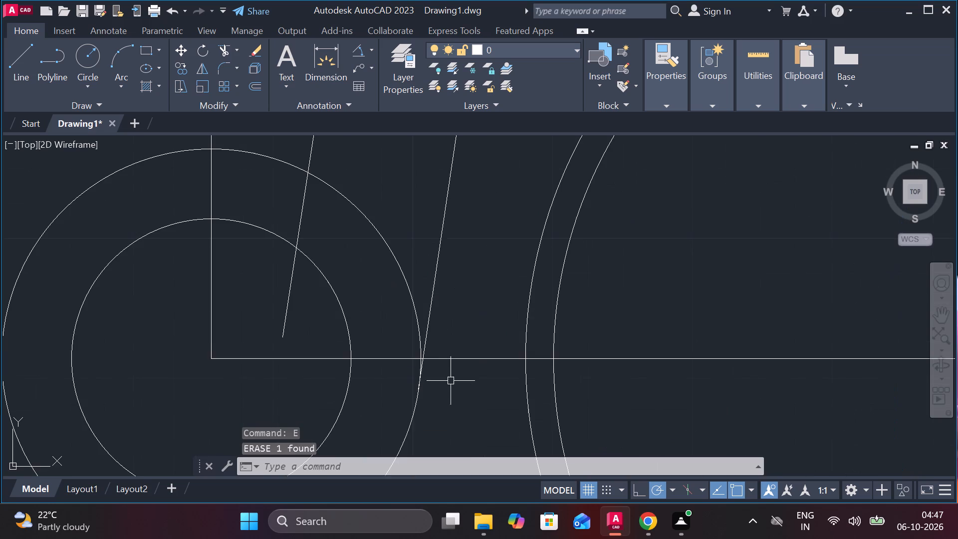
pyautogui.scroll(3, 445, 381)
pyautogui.scroll(-4, 461, 314)
pyautogui.scroll(-2, 492, 172)
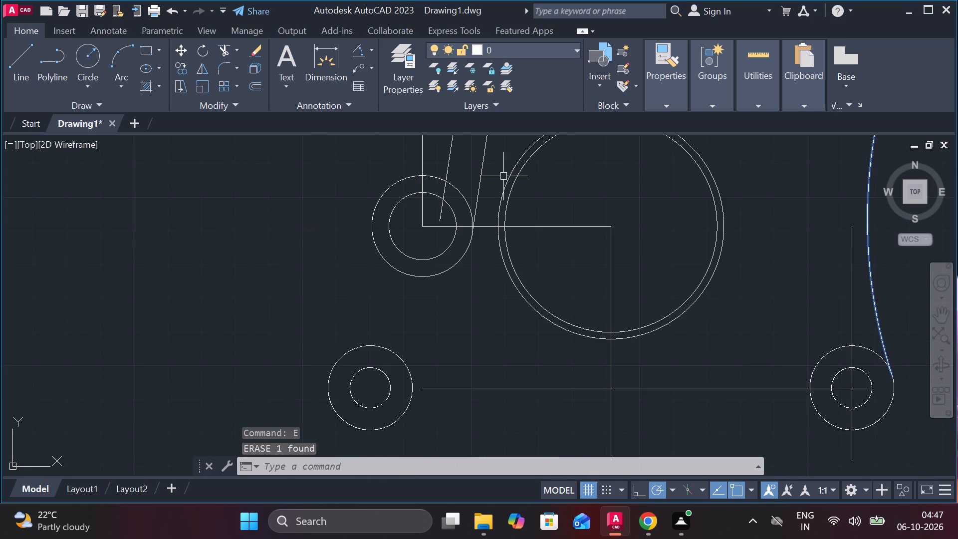
# Check the angle between the tangent line and the horizontal construction line using an angular dimension preview.
pyautogui.moveTo(556, 200); pyautogui.dragTo(581, 291, button='middle')
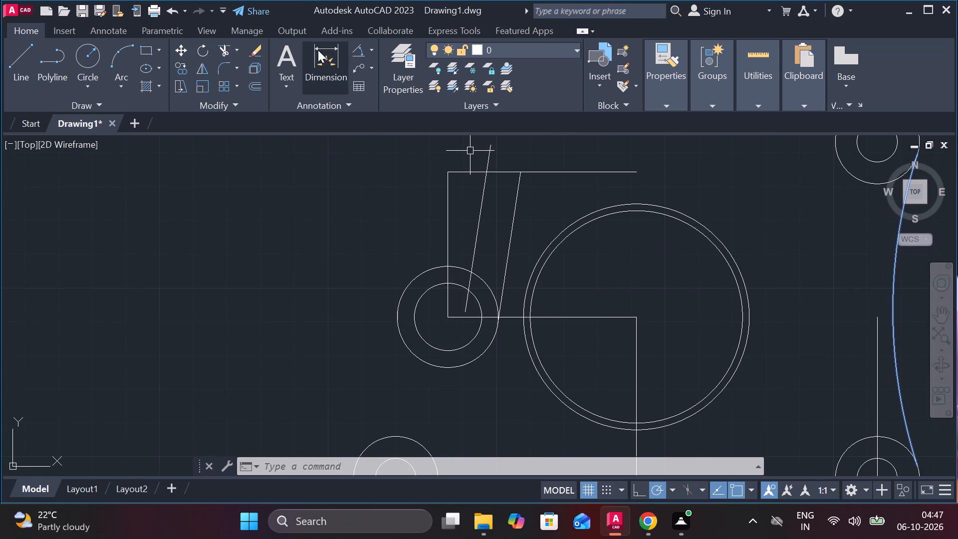
pyautogui.click(353, 51)
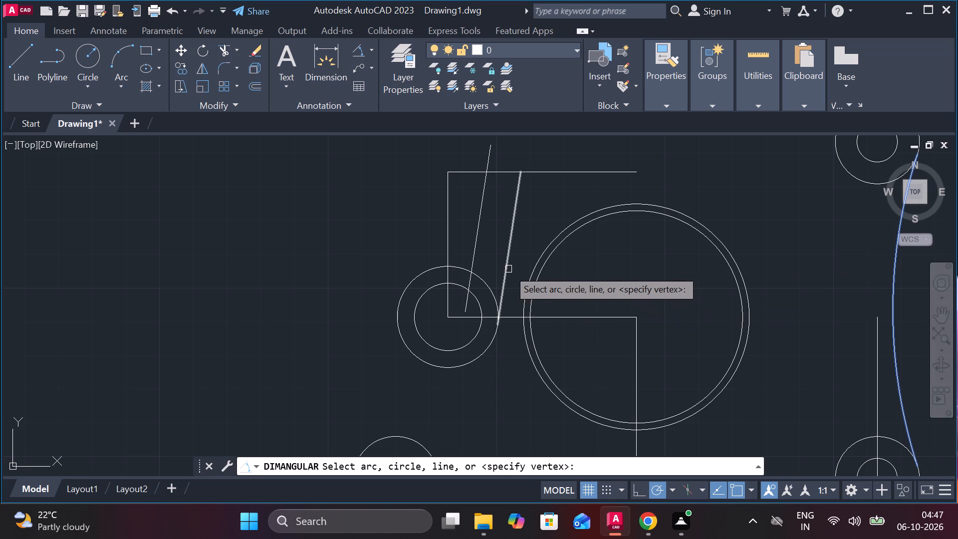
pyautogui.click(508, 269)
pyautogui.click(474, 320)
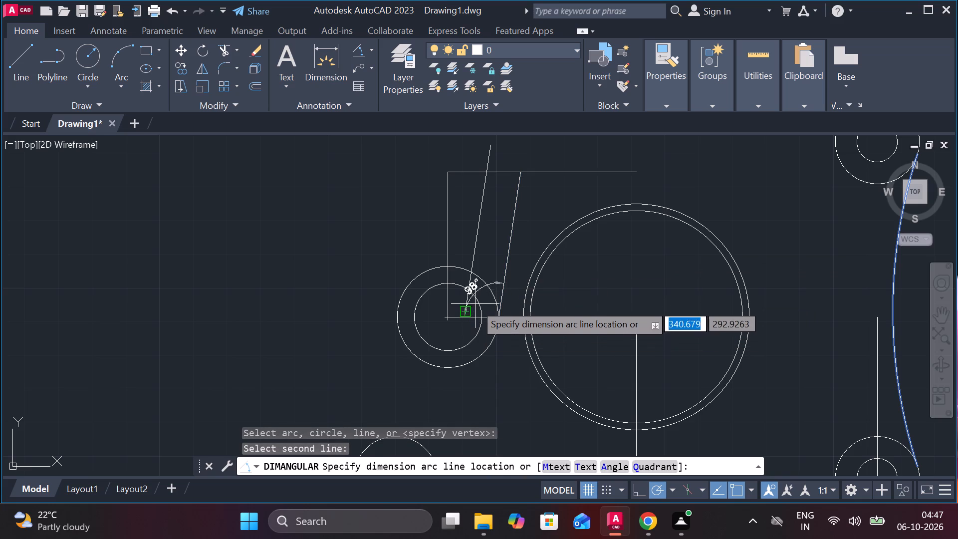
pyautogui.scroll(1, 475, 299)
pyautogui.scroll(-1, 476, 285)
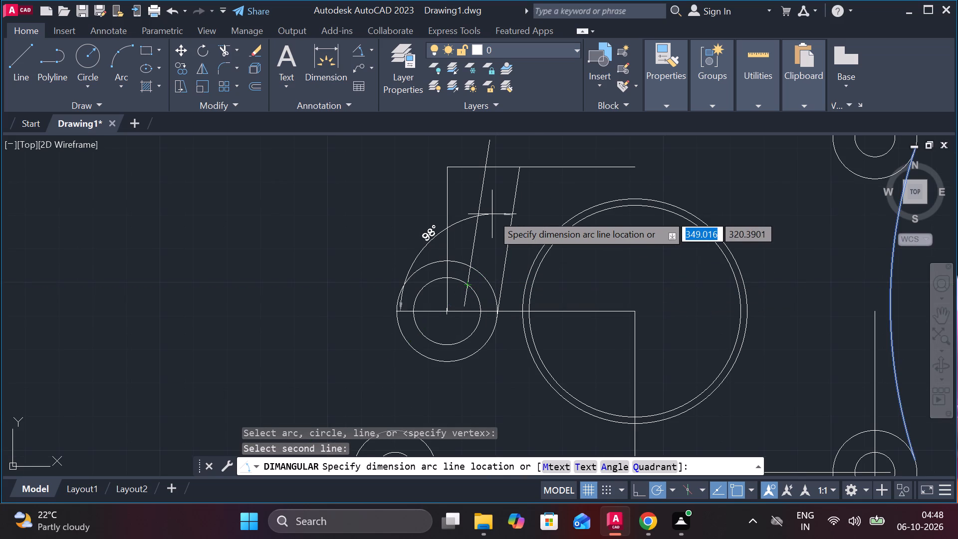
pyautogui.scroll(-1, 492, 214)
pyautogui.press('Escape')
pyautogui.scroll(2, 495, 218)
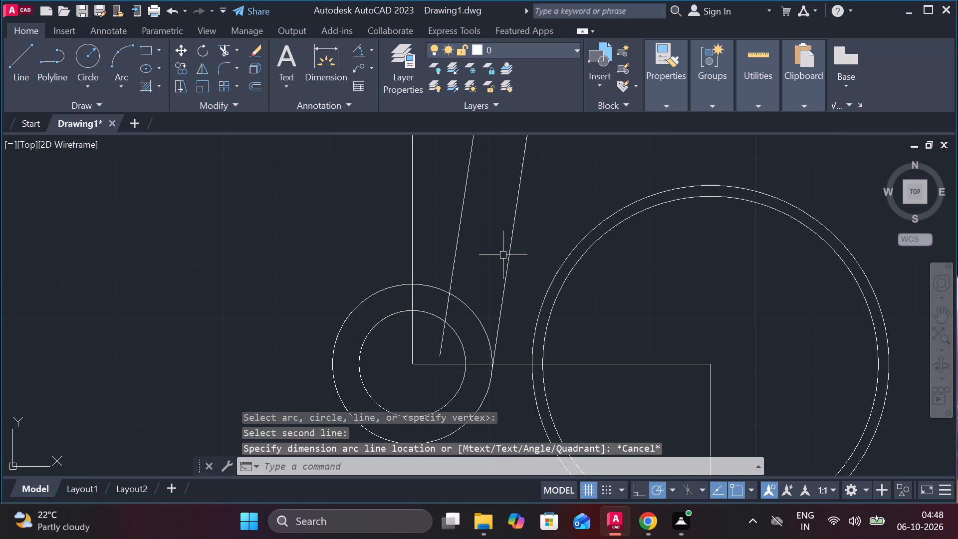
# Rotate the tangent line by -1° about its lower endpoint on the radius 15 circle.
pyautogui.click(201, 51)
pyautogui.click(516, 224)
pyautogui.press('Return')
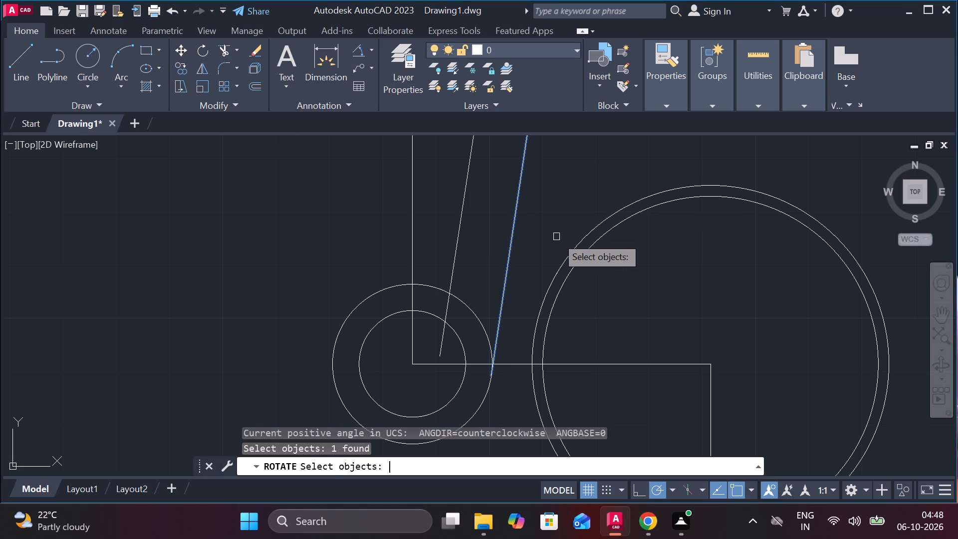
pyautogui.click(489, 380)
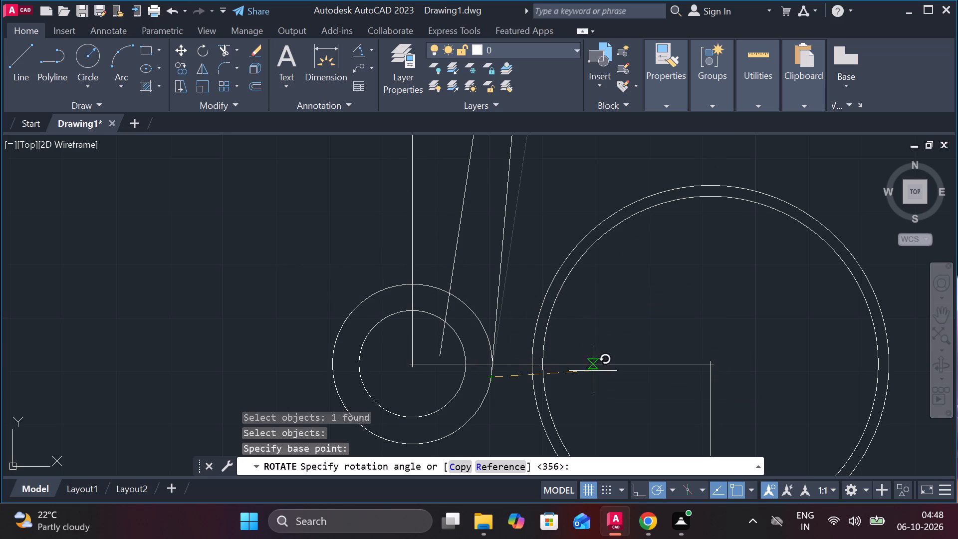
pyautogui.press('-')
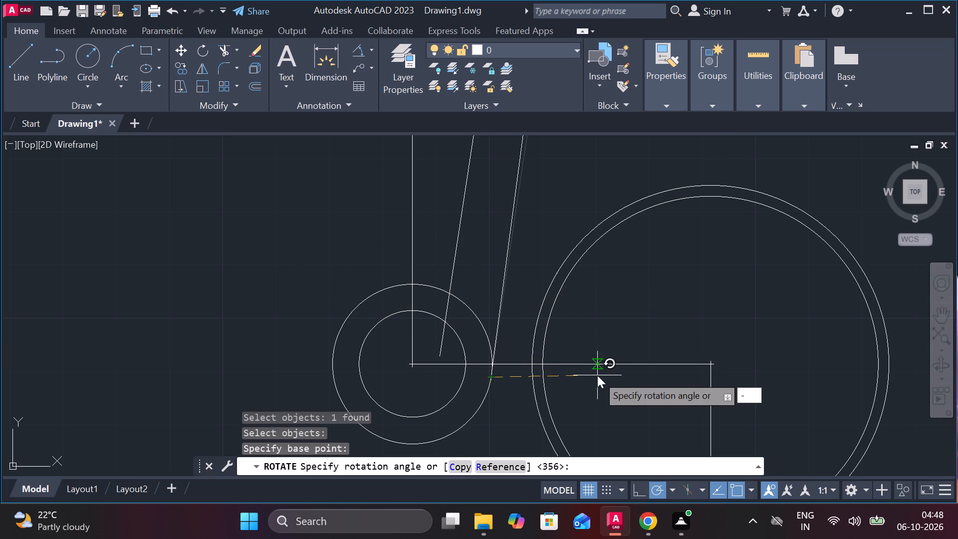
pyautogui.press('1')
pyautogui.press('Return')
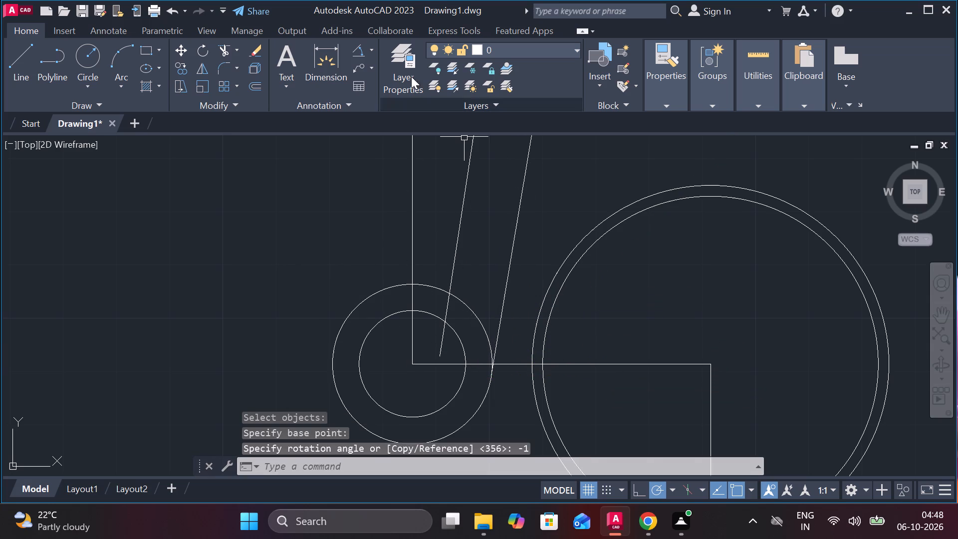
# Recheck the angle between the rotated line and the horizontal construction line using an angular dimension preview.
pyautogui.click(358, 57)
pyautogui.click(505, 272)
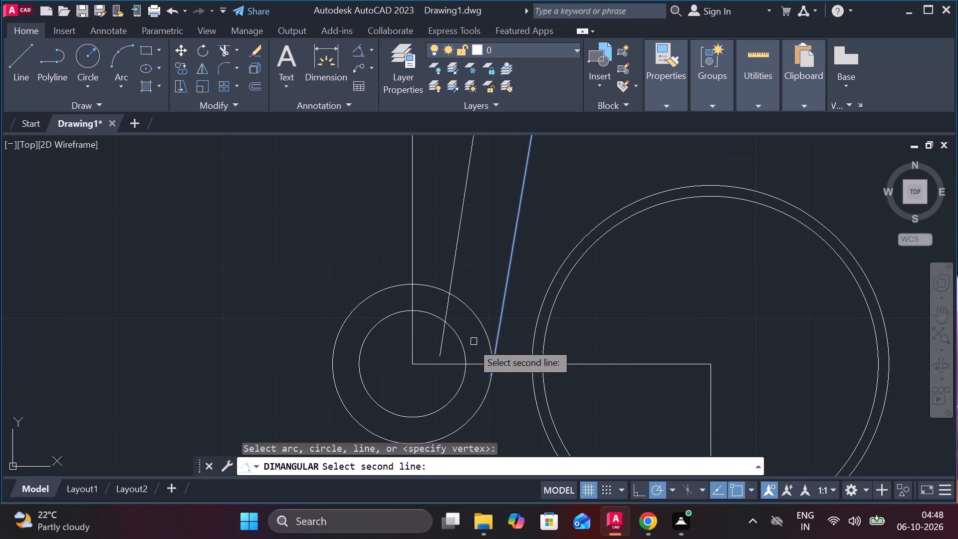
pyautogui.click(454, 369)
pyautogui.click(455, 364)
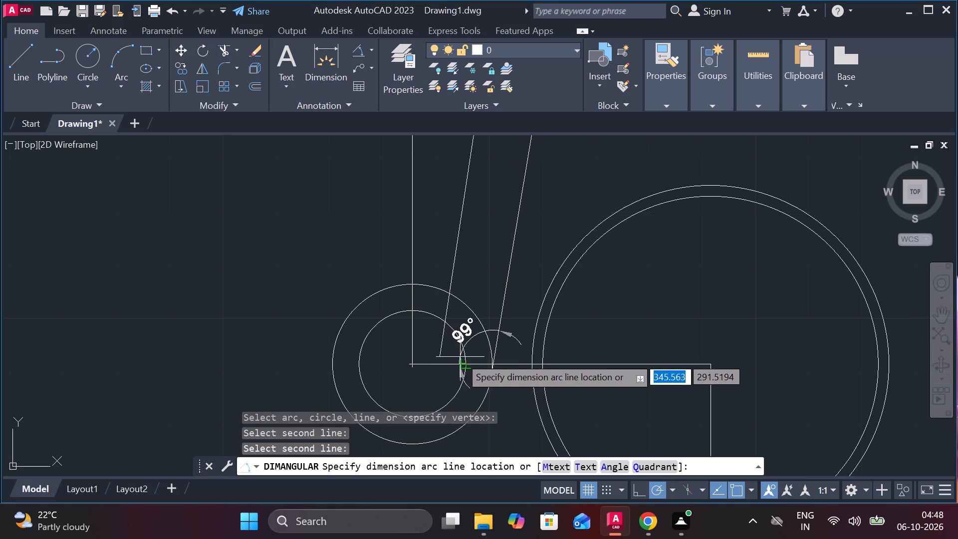
pyautogui.press('Escape')
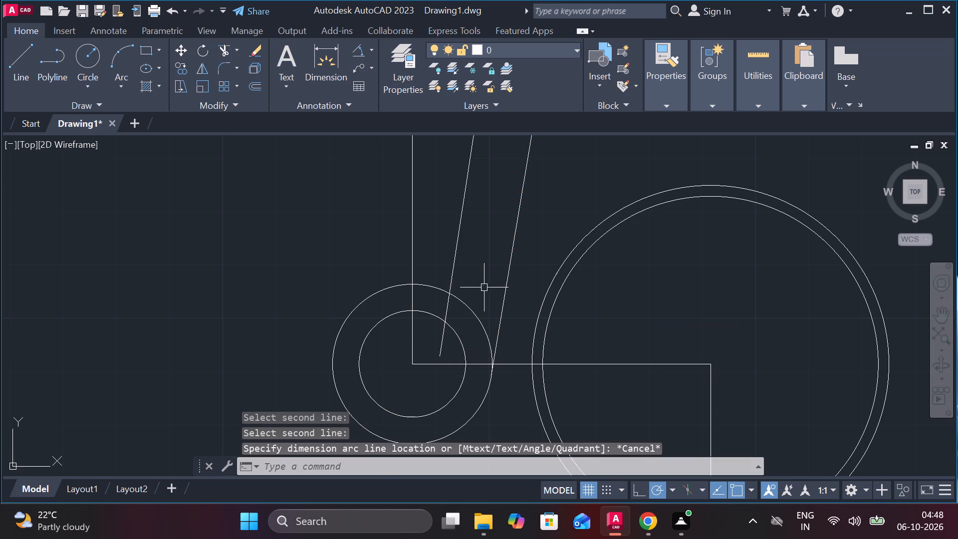
pyautogui.scroll(-2, 484, 286)
pyautogui.scroll(2, 527, 236)
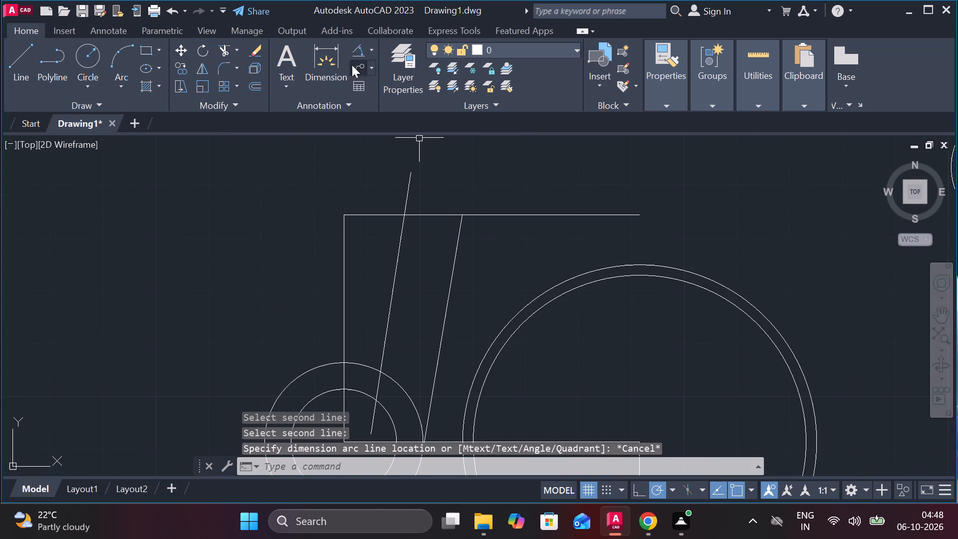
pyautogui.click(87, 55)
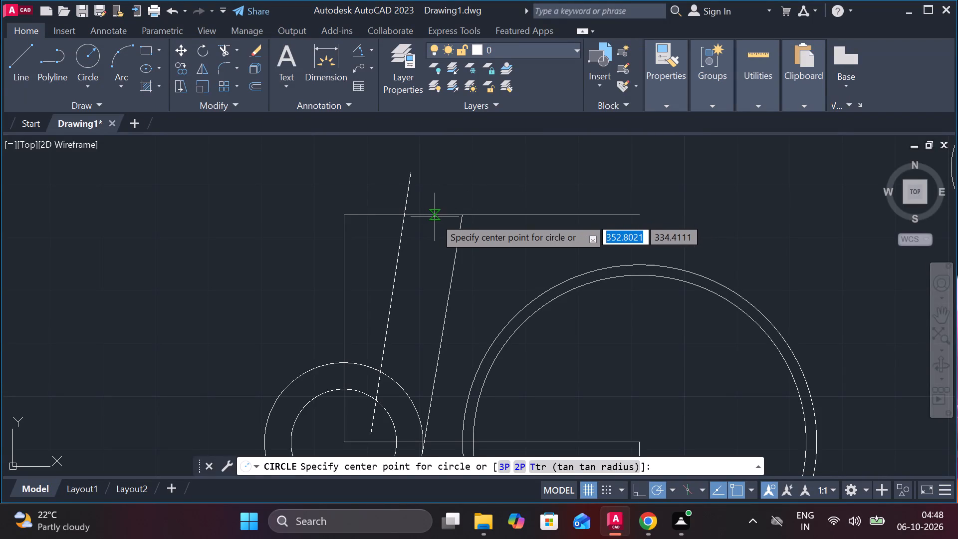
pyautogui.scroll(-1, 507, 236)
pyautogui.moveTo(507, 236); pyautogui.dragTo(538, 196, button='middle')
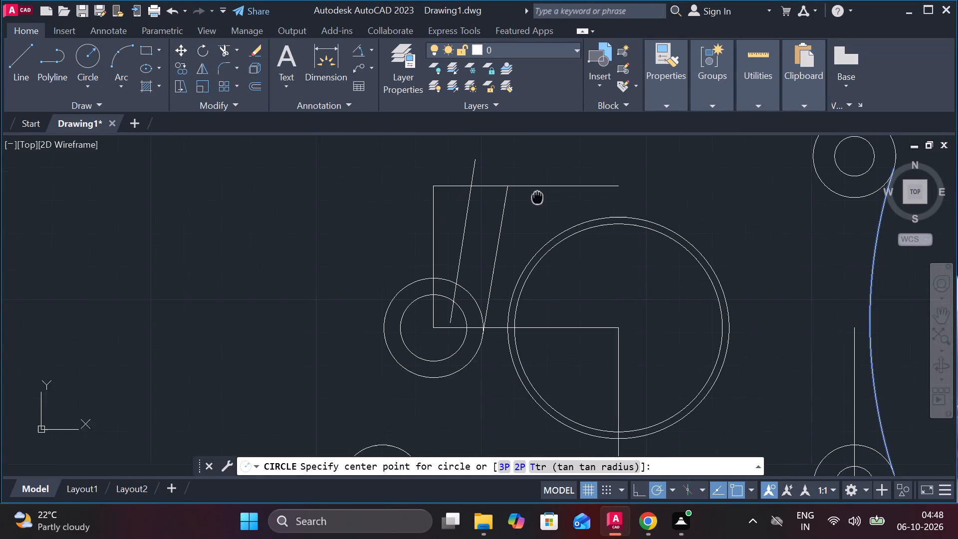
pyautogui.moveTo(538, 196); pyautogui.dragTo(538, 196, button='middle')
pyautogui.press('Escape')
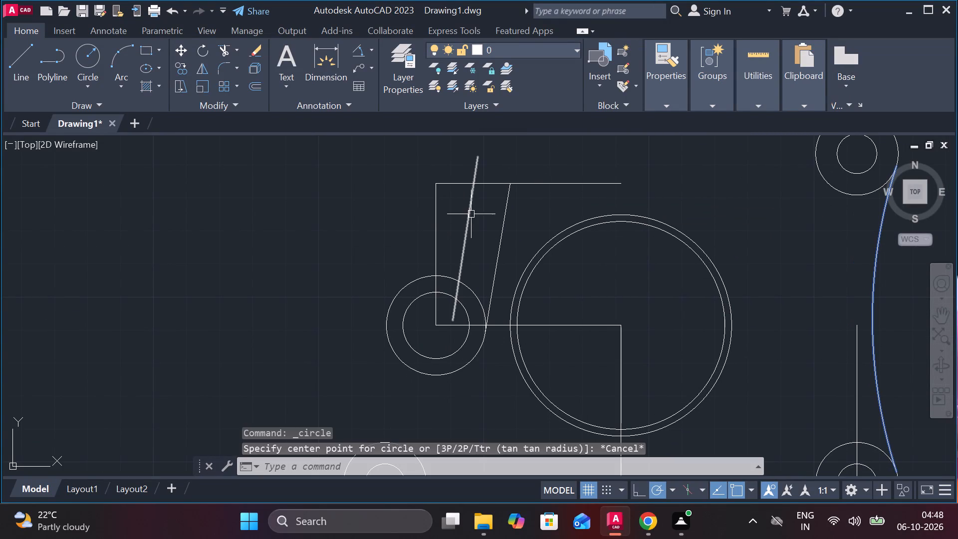
# Erase the vertical construction line above the radius 15 circle's centre and the inclined line beside it.
pyautogui.click(473, 213)
pyautogui.click(439, 224)
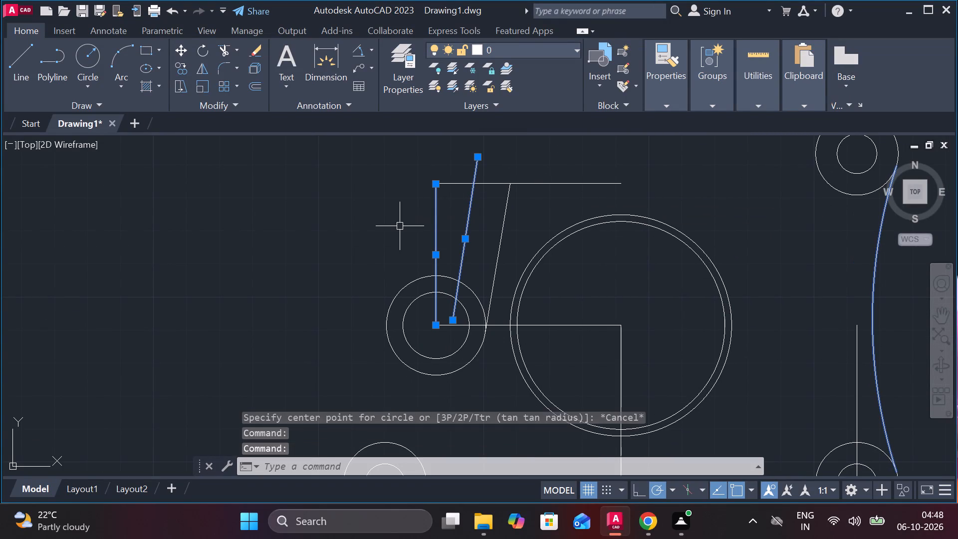
pyautogui.press('e')
pyautogui.press('Return')
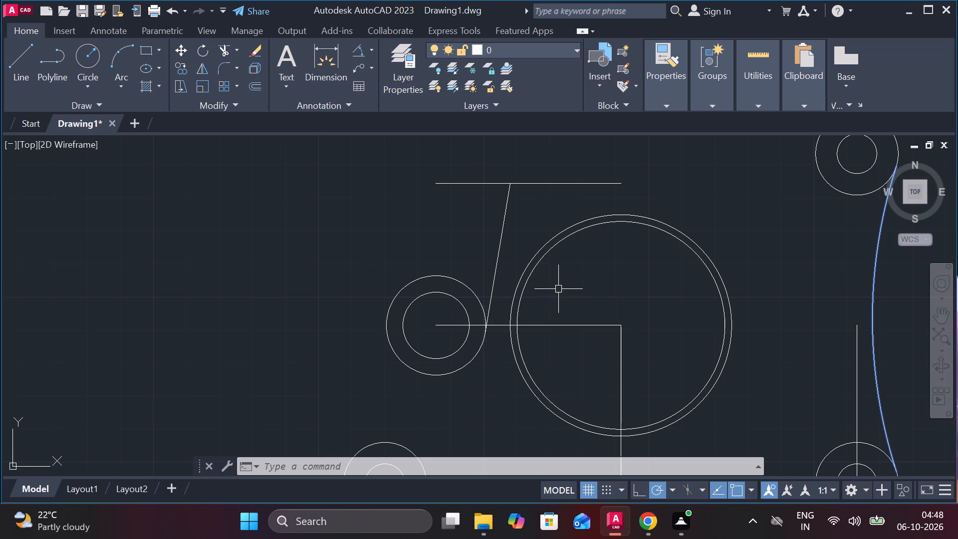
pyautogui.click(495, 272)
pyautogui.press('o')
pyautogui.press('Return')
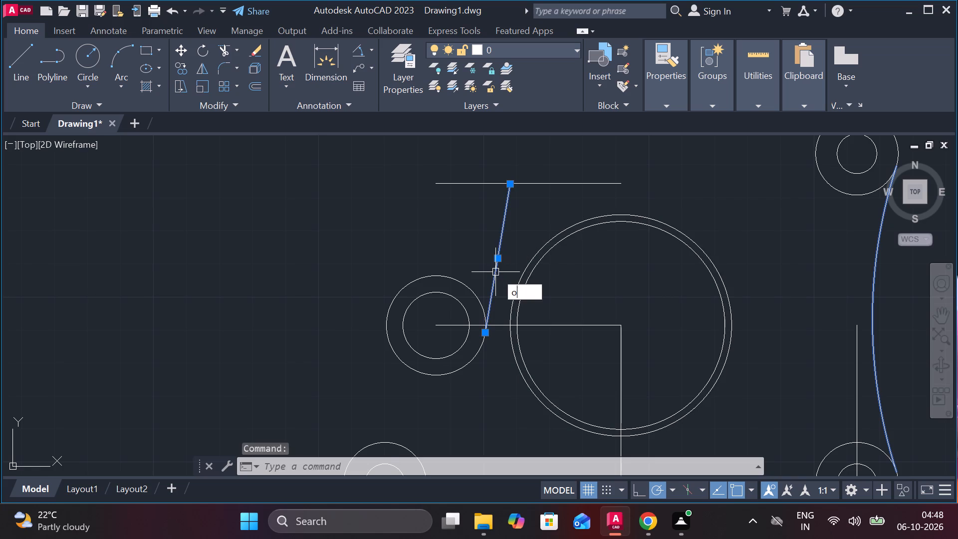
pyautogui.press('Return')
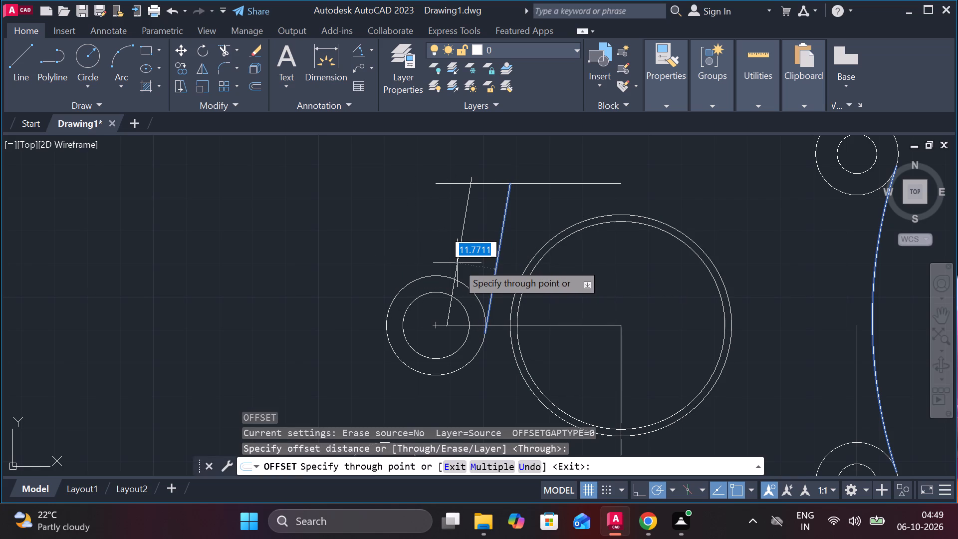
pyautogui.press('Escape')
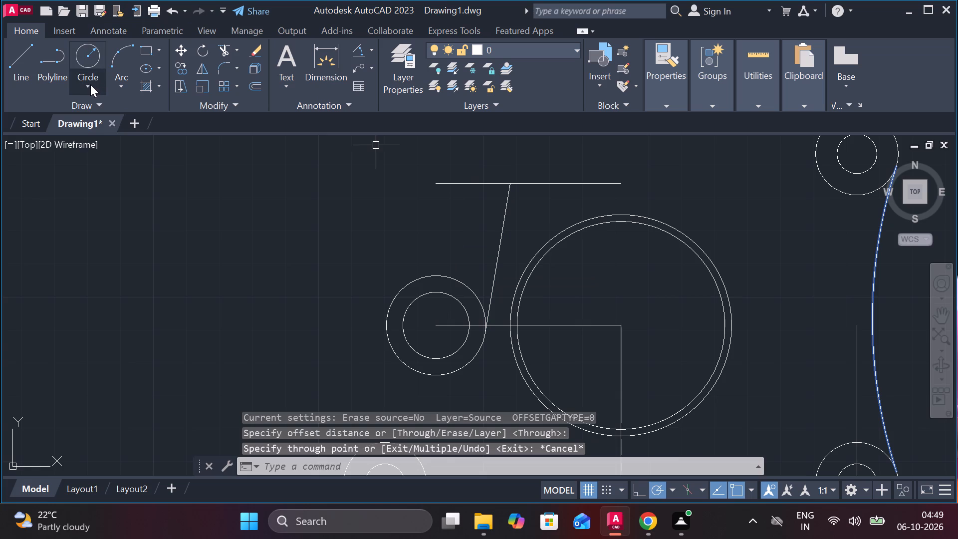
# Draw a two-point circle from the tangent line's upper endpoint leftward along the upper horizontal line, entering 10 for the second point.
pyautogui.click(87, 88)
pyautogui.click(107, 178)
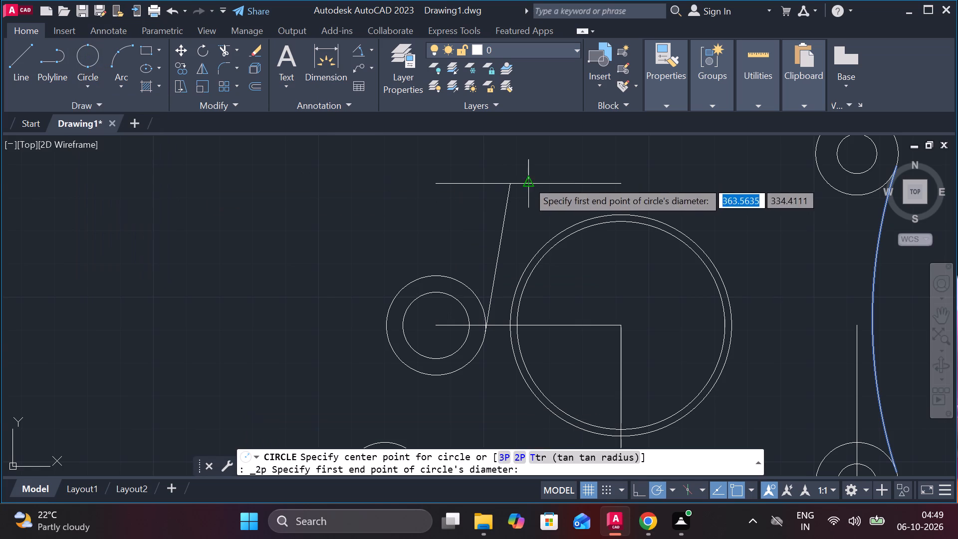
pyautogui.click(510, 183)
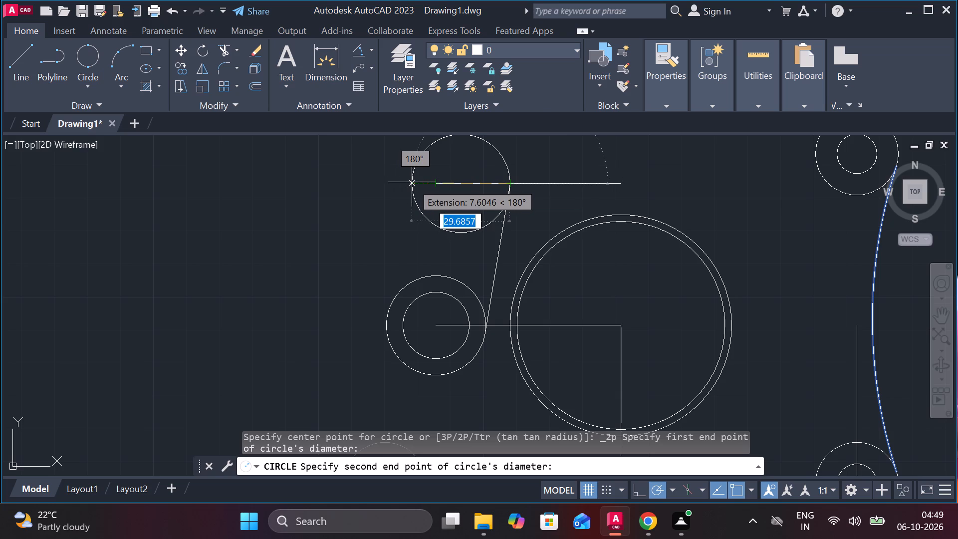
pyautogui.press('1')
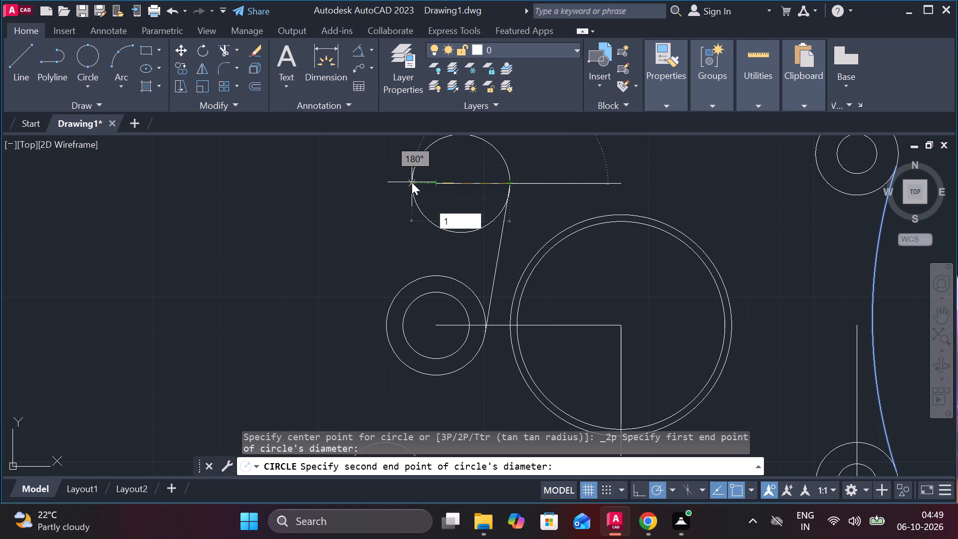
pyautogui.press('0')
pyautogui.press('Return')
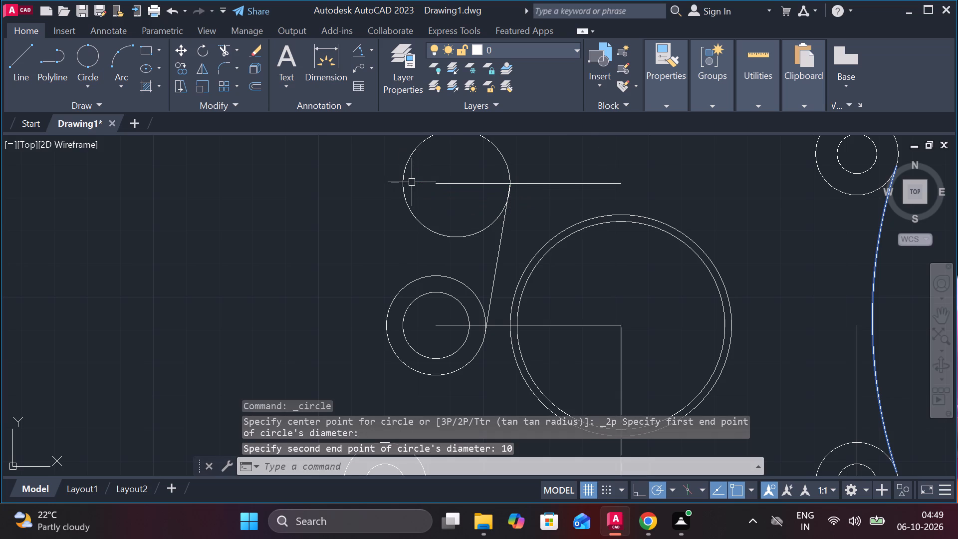
# Check the new upper circle's radius using a radius dimension preview.
pyautogui.click(372, 48)
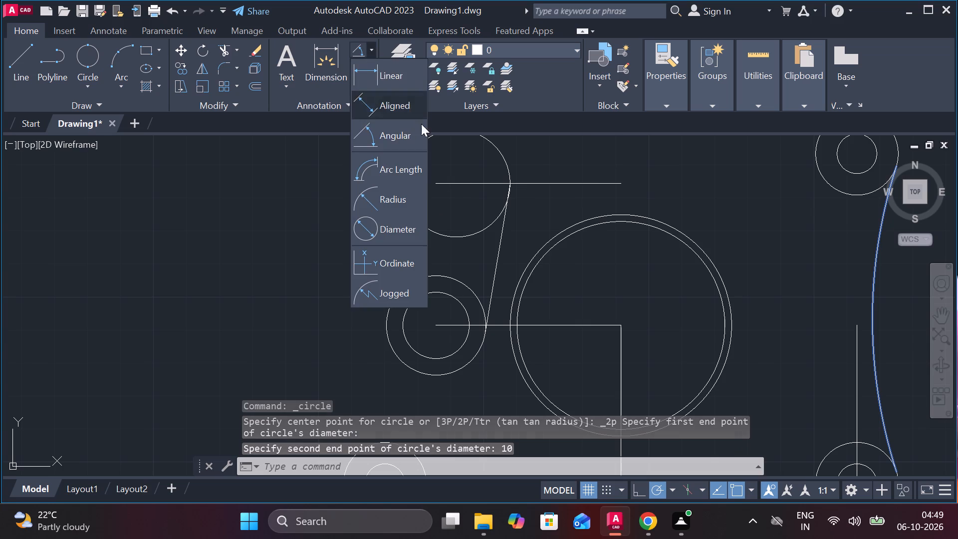
pyautogui.click(380, 197)
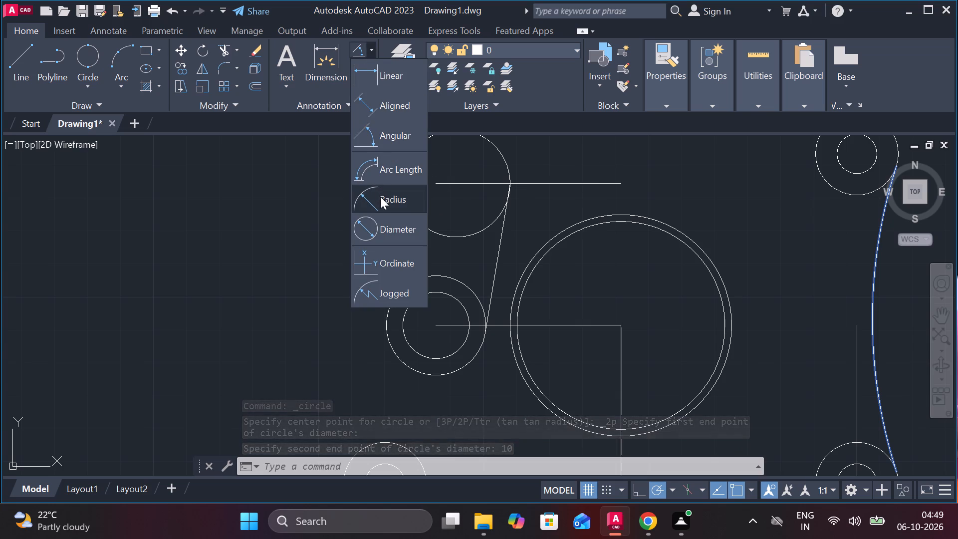
pyautogui.click(419, 222)
pyautogui.scroll(1, 387, 223)
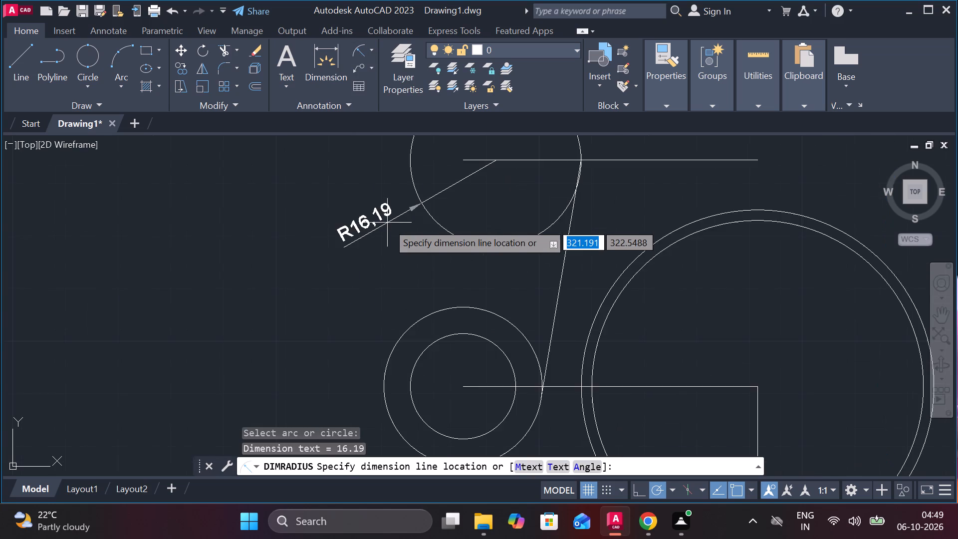
pyautogui.scroll(-1, 387, 223)
pyautogui.press('Escape')
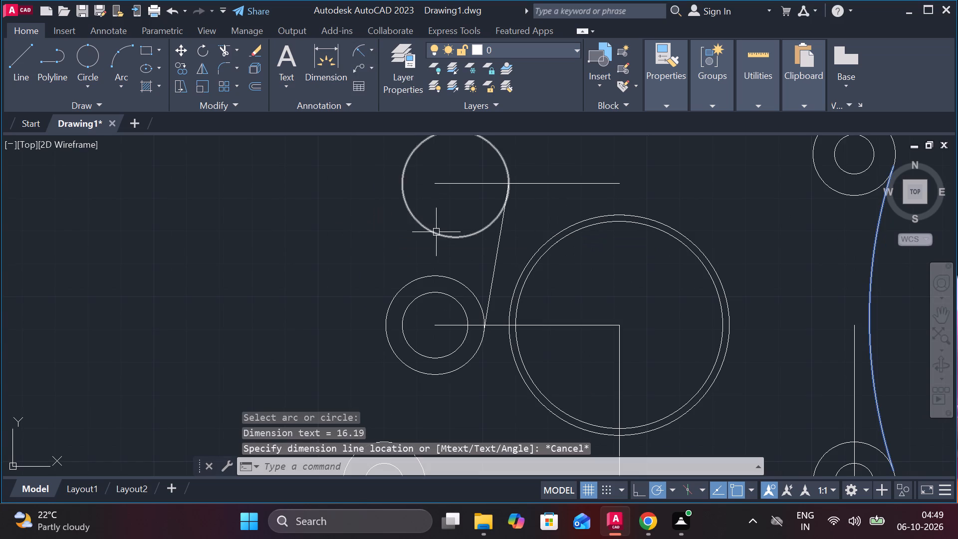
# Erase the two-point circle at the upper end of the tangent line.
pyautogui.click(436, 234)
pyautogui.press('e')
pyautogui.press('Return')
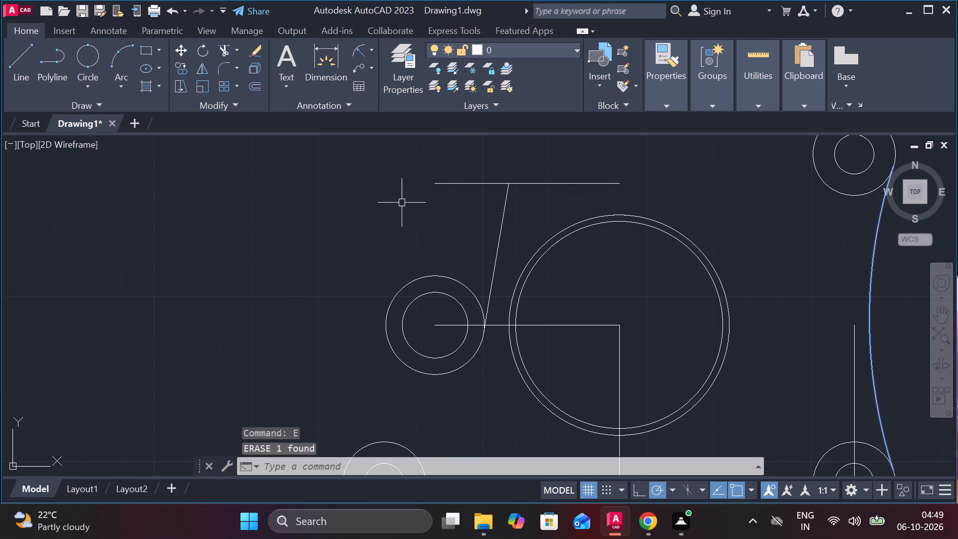
# Check the radius of the outer circle of the boss touching the tangent line using a radius dimension preview.
pyautogui.click(354, 50)
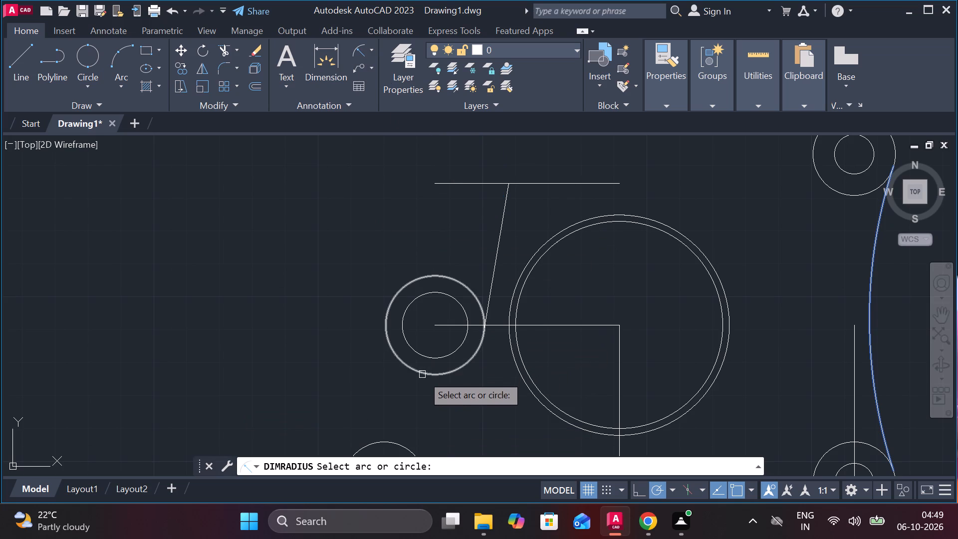
pyautogui.click(422, 375)
pyautogui.press('Escape')
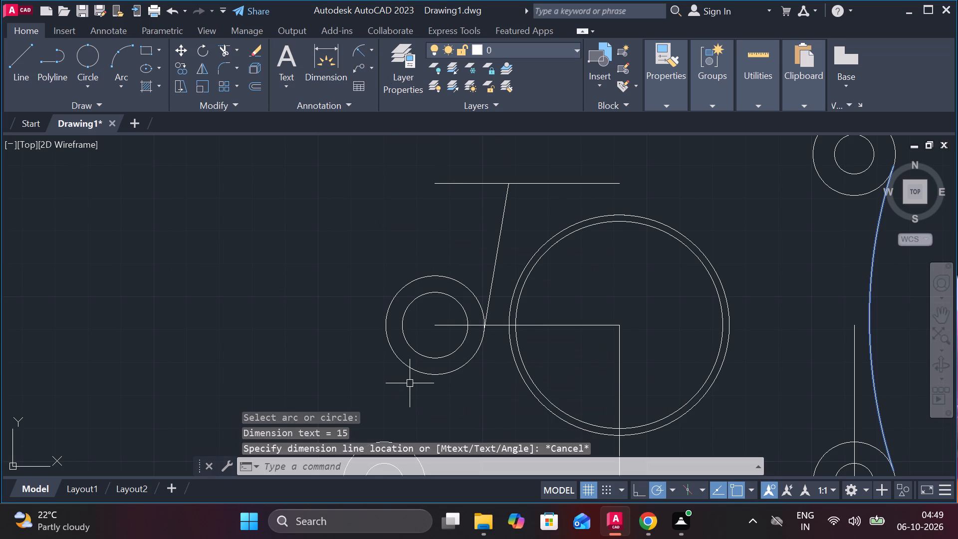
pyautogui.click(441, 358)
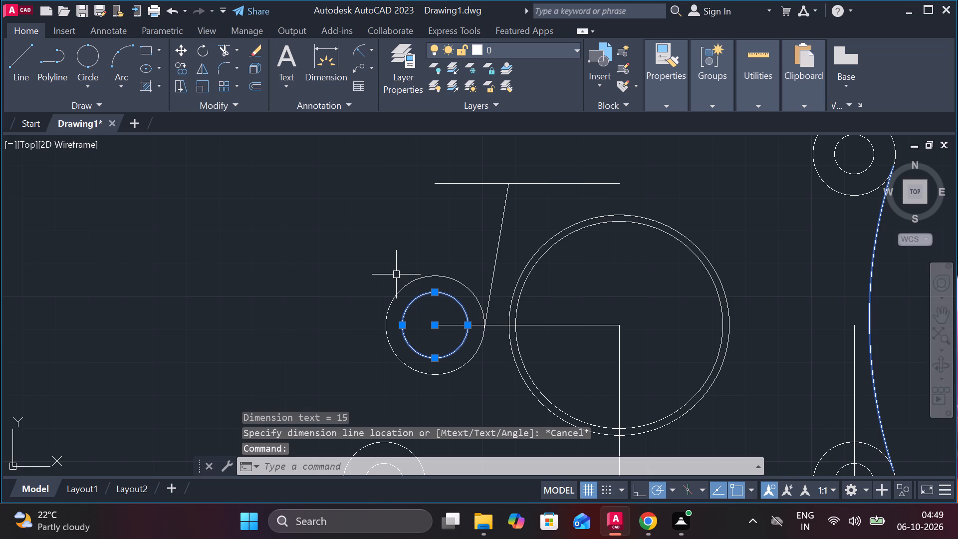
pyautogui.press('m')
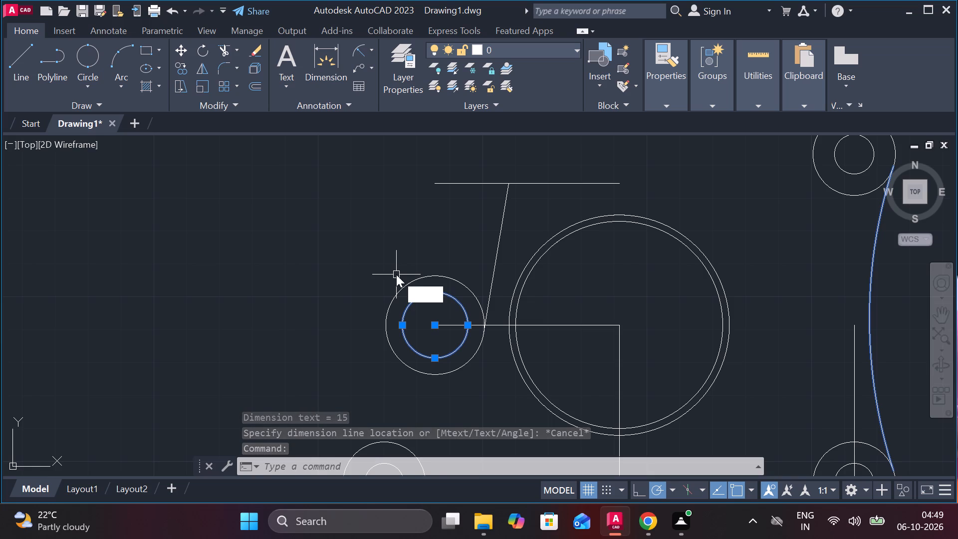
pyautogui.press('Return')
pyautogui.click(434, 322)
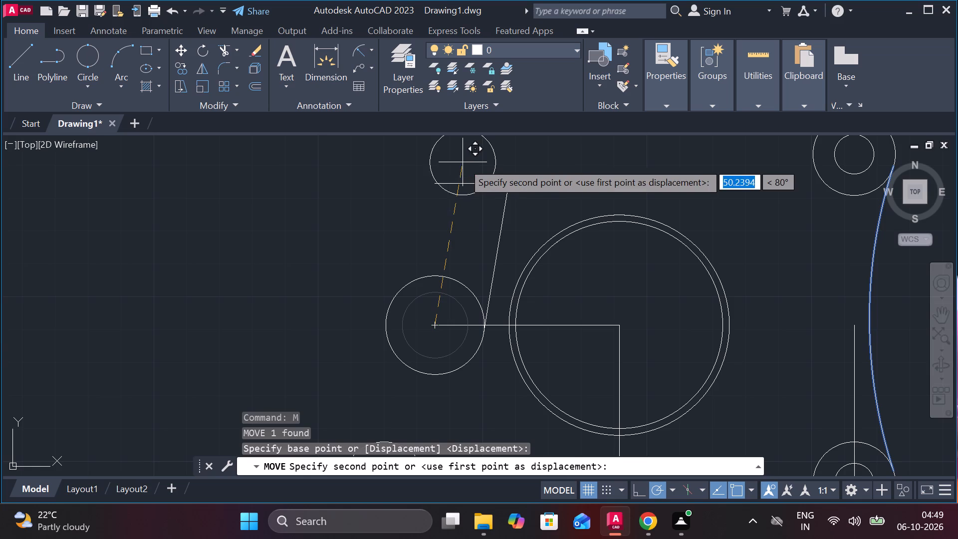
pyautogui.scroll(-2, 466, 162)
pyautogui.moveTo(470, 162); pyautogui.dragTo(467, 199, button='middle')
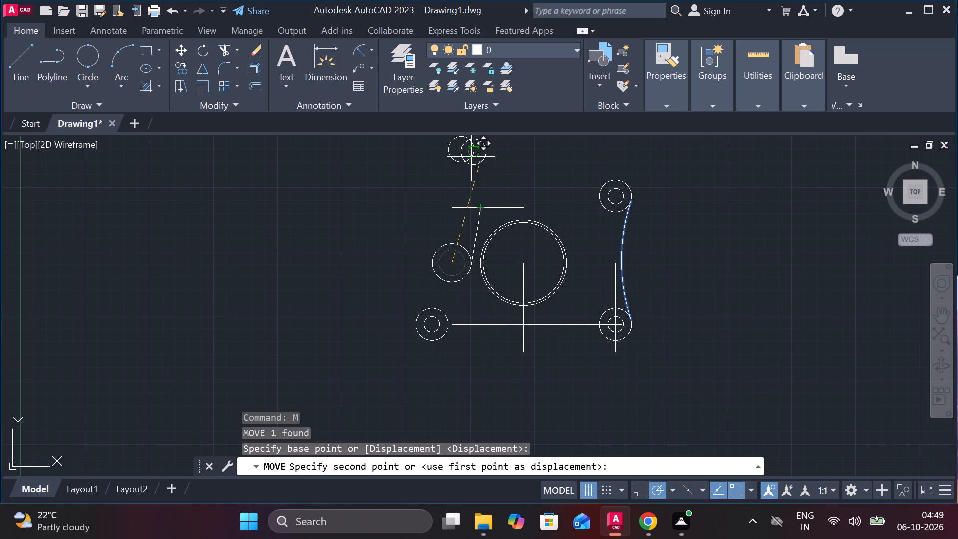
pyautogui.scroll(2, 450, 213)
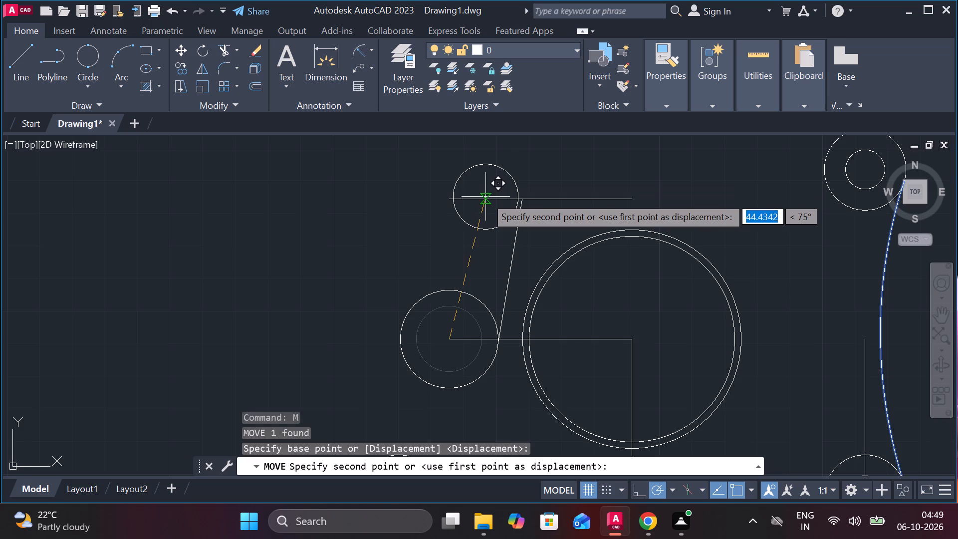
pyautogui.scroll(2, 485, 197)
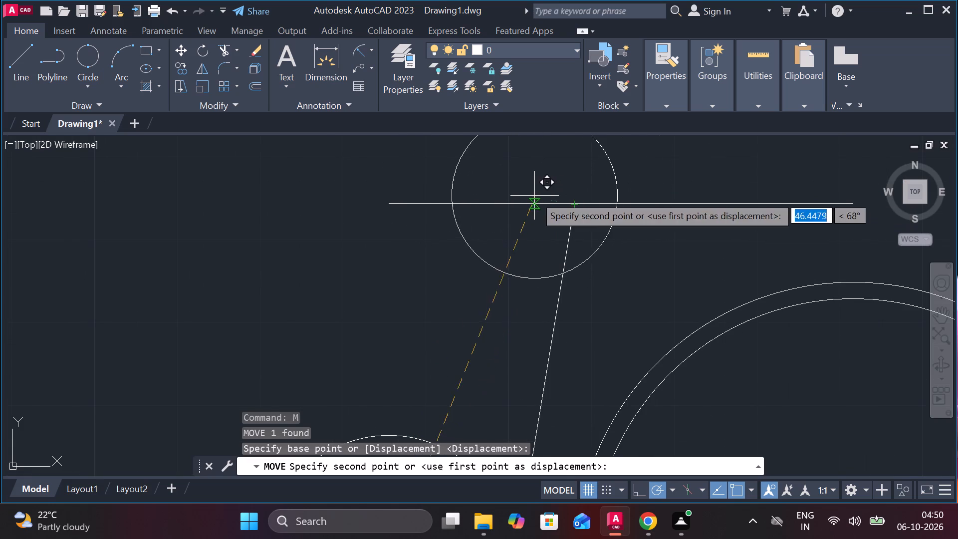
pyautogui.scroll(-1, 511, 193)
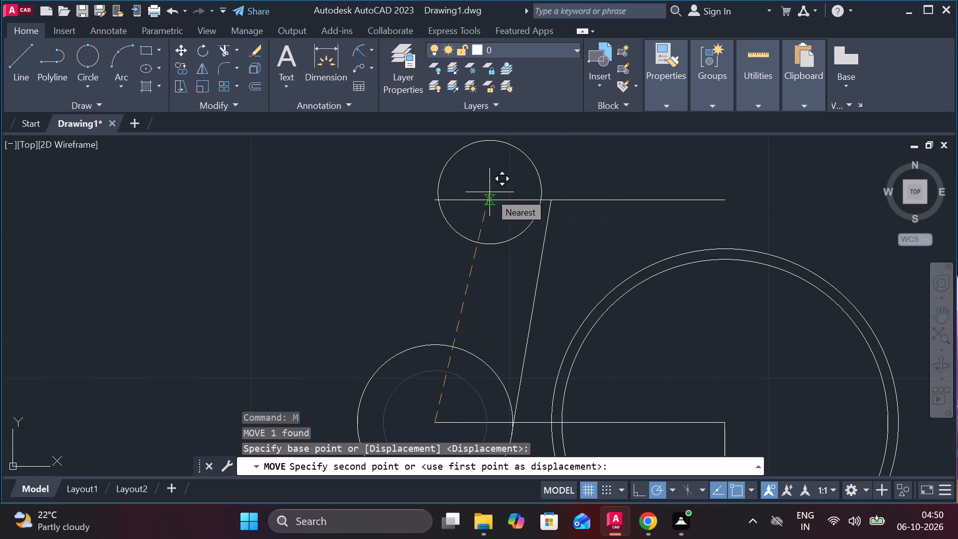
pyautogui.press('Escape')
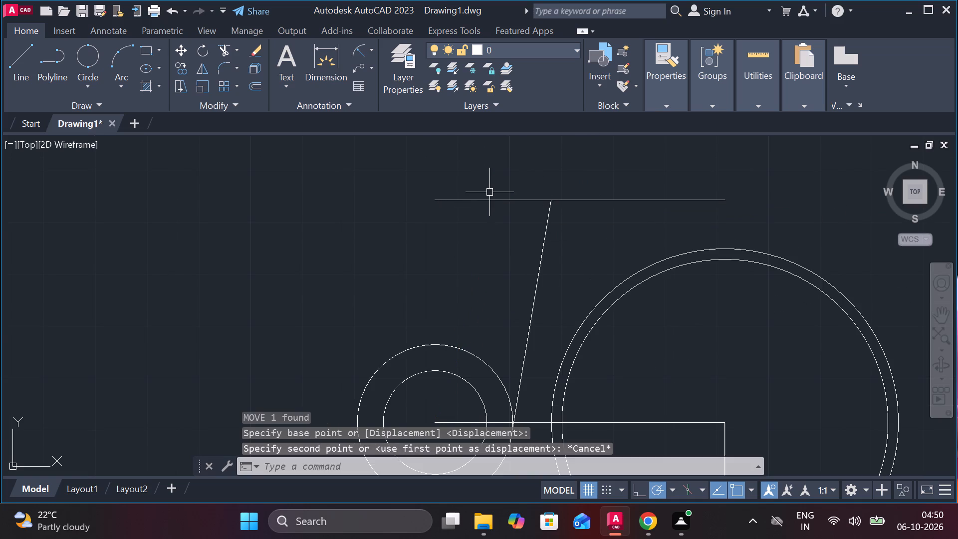
# Draw a line tangent to the left side of the radius 15 circle, ending on the upper horizontal line near its left end.
pyautogui.scroll(-2, 489, 192)
pyautogui.scroll(1, 513, 204)
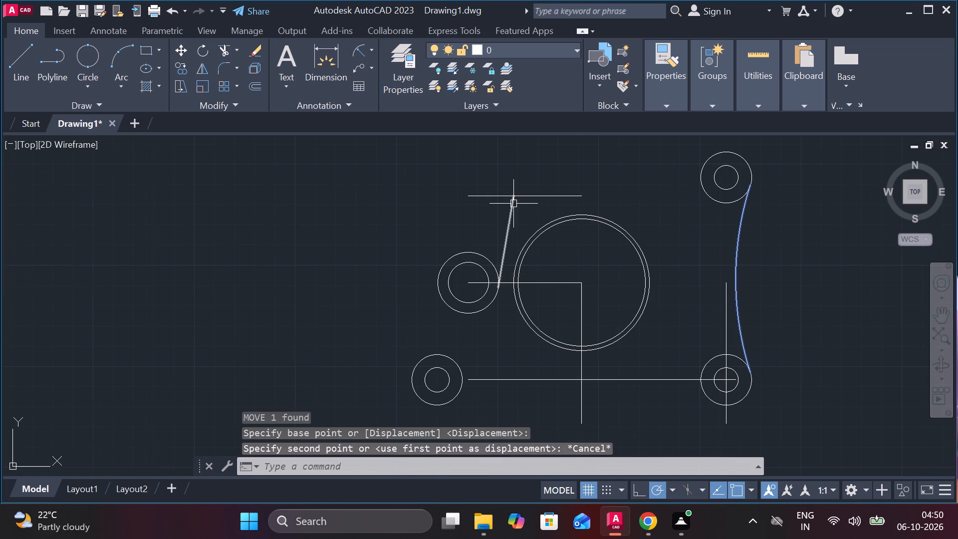
pyautogui.press('l')
pyautogui.press('Return')
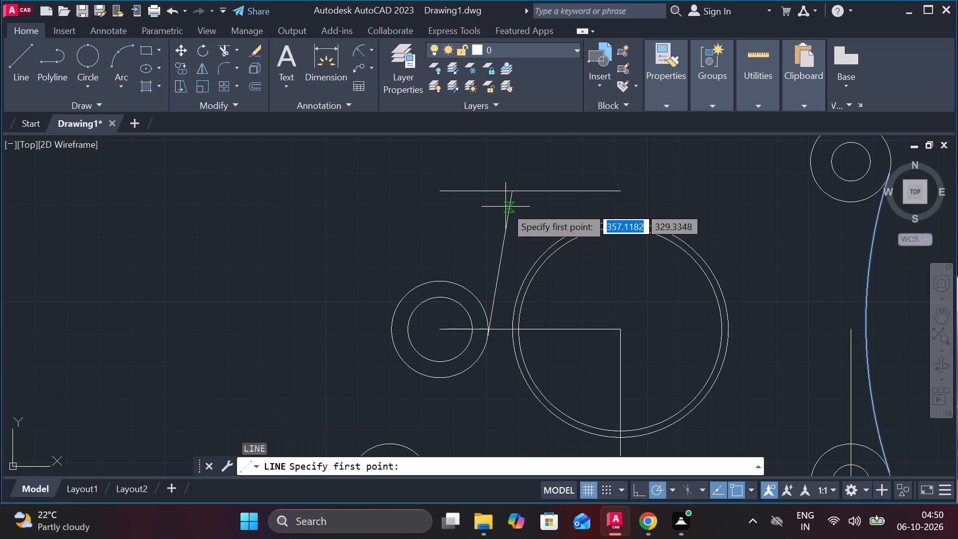
pyautogui.write('tan')
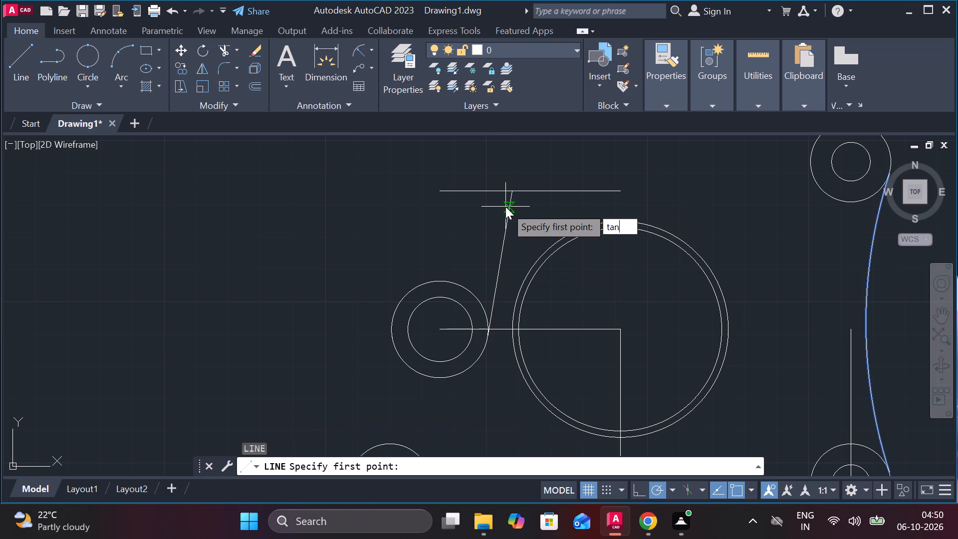
pyautogui.press('Return')
pyautogui.click(389, 326)
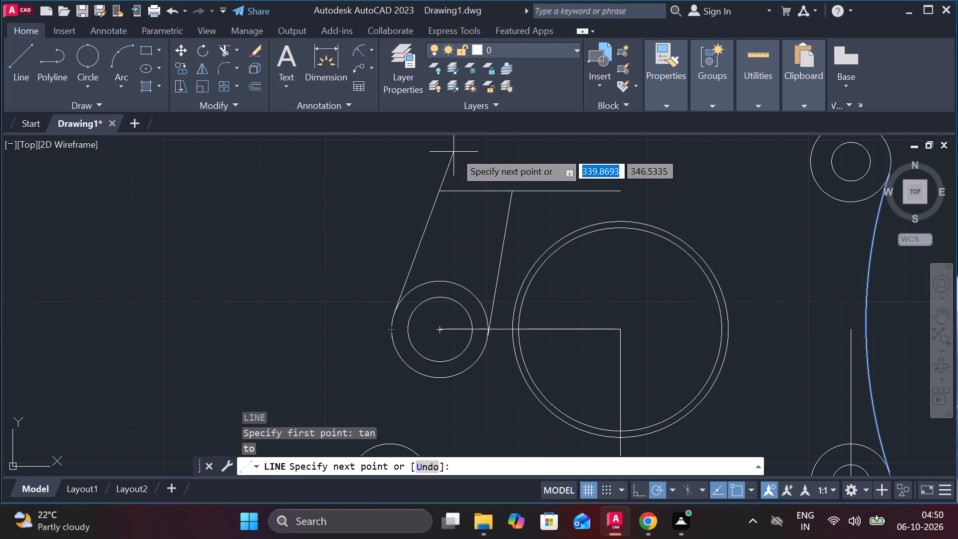
pyautogui.click(463, 191)
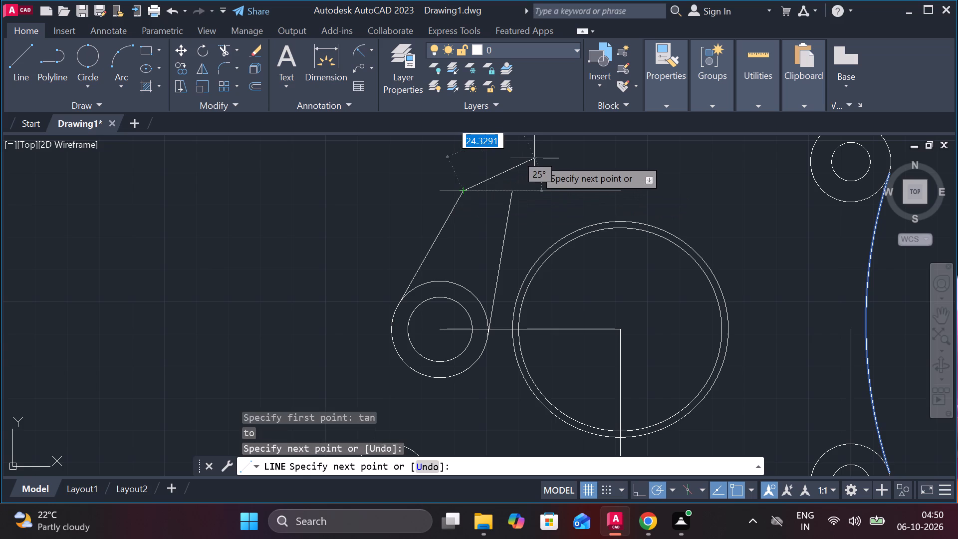
pyautogui.press('Escape')
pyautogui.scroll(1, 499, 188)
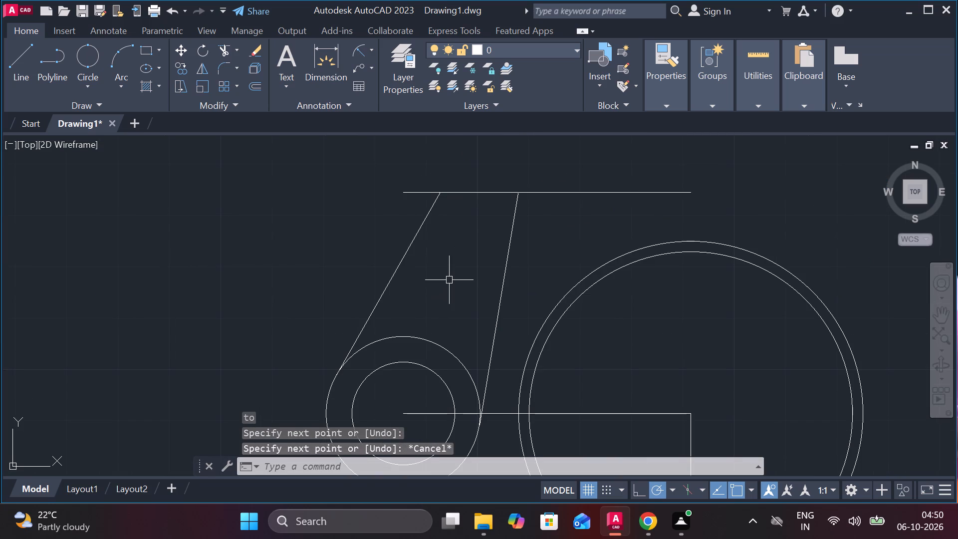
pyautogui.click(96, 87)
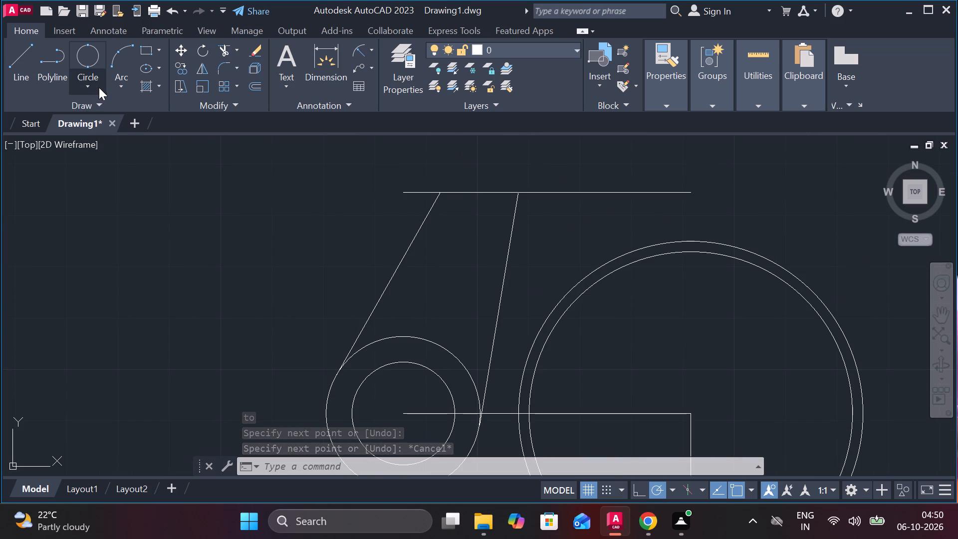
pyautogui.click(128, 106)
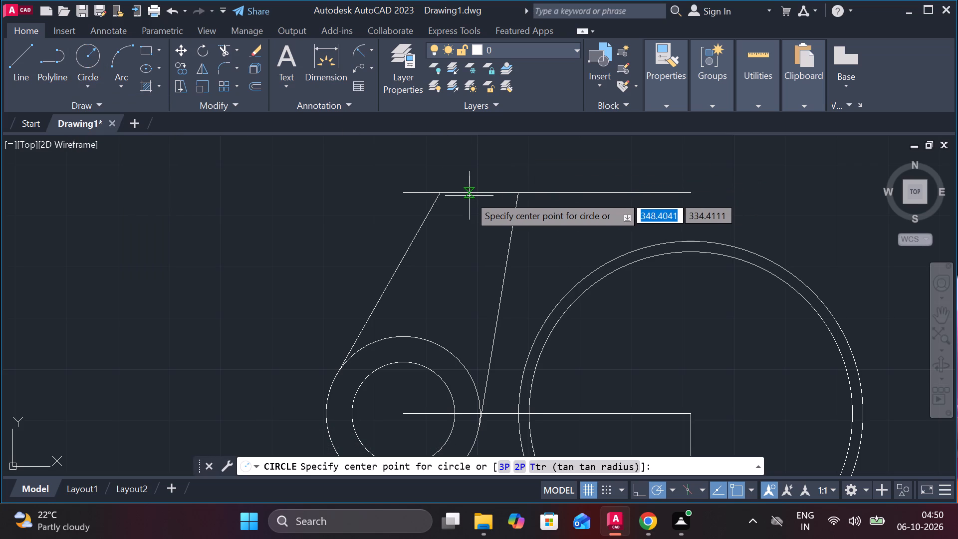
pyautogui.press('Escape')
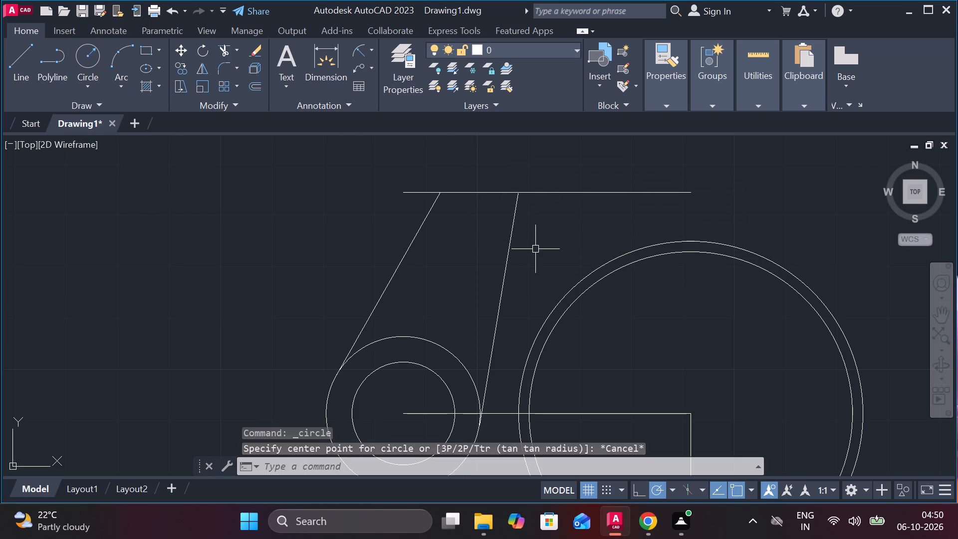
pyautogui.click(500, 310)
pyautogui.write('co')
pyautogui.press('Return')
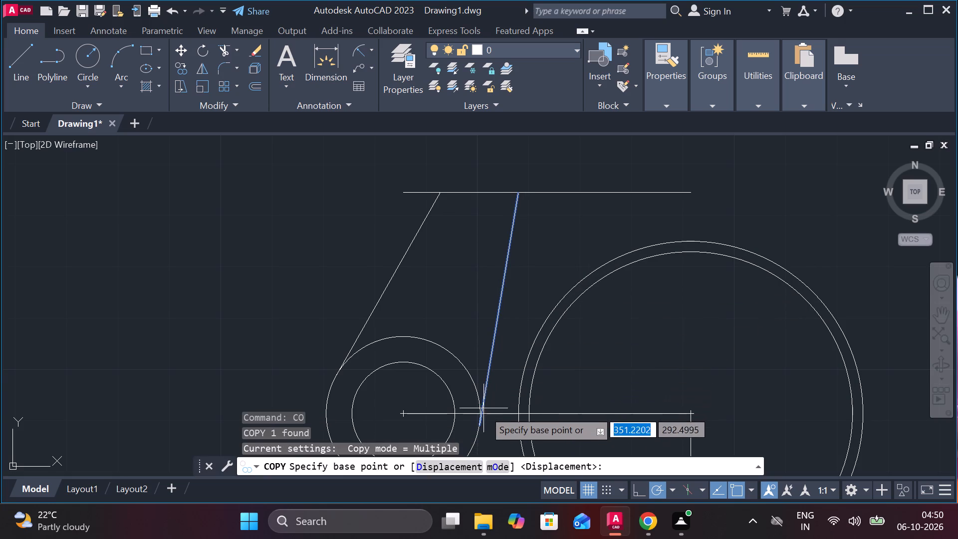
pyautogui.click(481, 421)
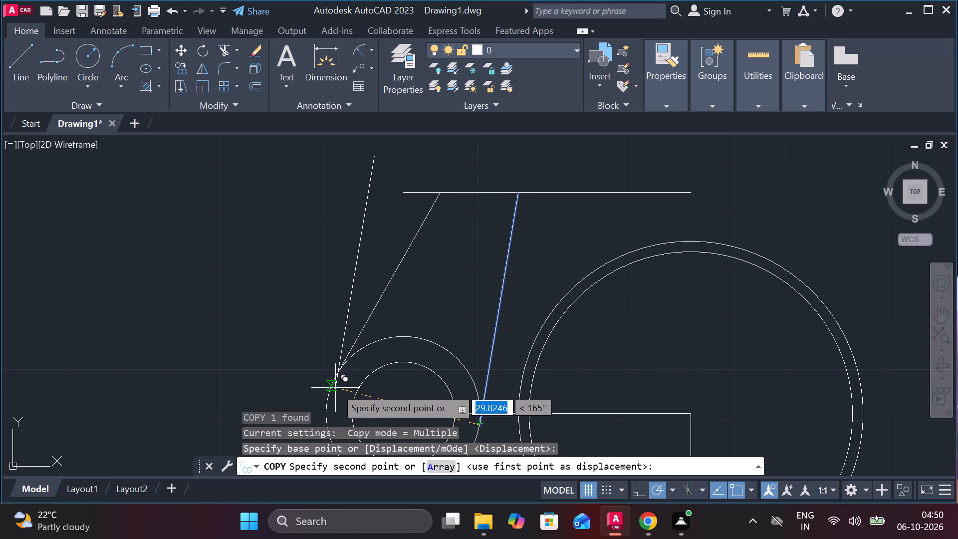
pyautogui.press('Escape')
# Erase the inclined line tangent to the left side of the boss's outer circle.
pyautogui.scroll(-1, 453, 349)
pyautogui.moveTo(455, 334); pyautogui.dragTo(566, 286, button='middle')
pyautogui.click(532, 257)
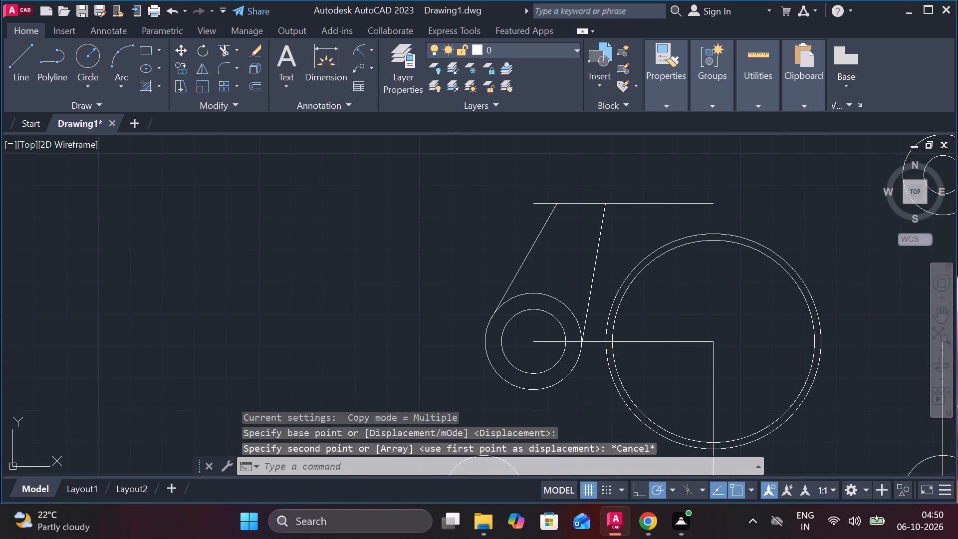
pyautogui.press('e')
pyautogui.press('Return')
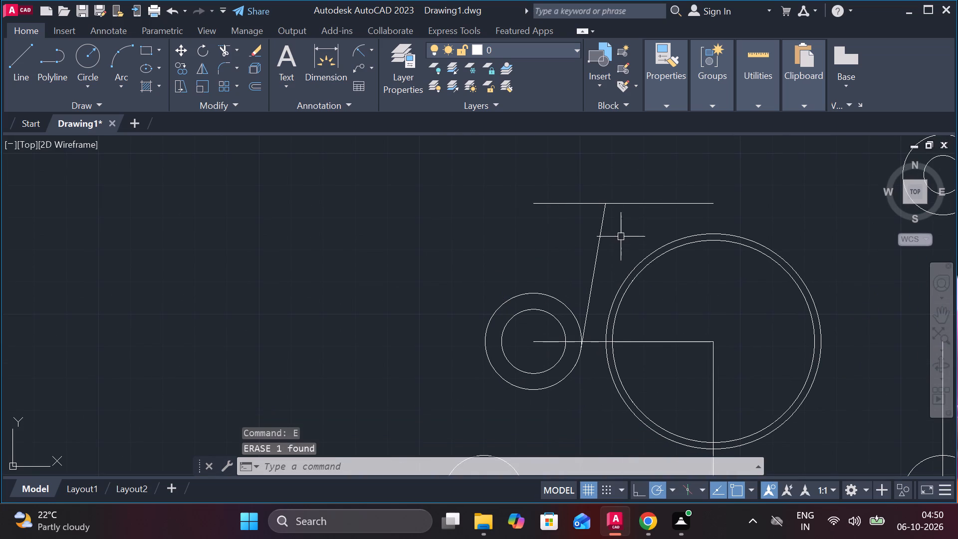
# Copy the remaining inclined line from its crossing with the boss's horizontal centreline to the boss centre.
pyautogui.scroll(-1, 619, 212)
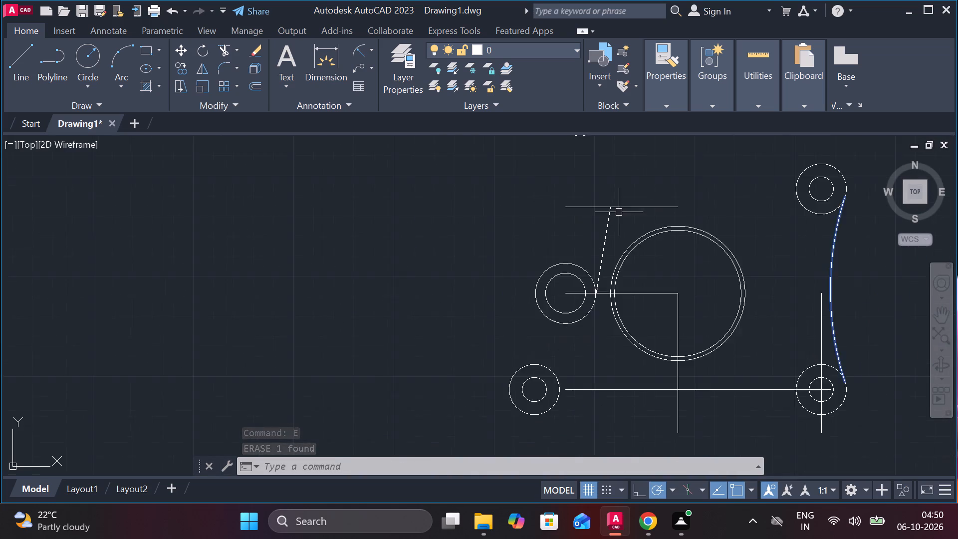
pyautogui.scroll(-1, 619, 212)
pyautogui.scroll(2, 604, 234)
pyautogui.scroll(-1, 607, 217)
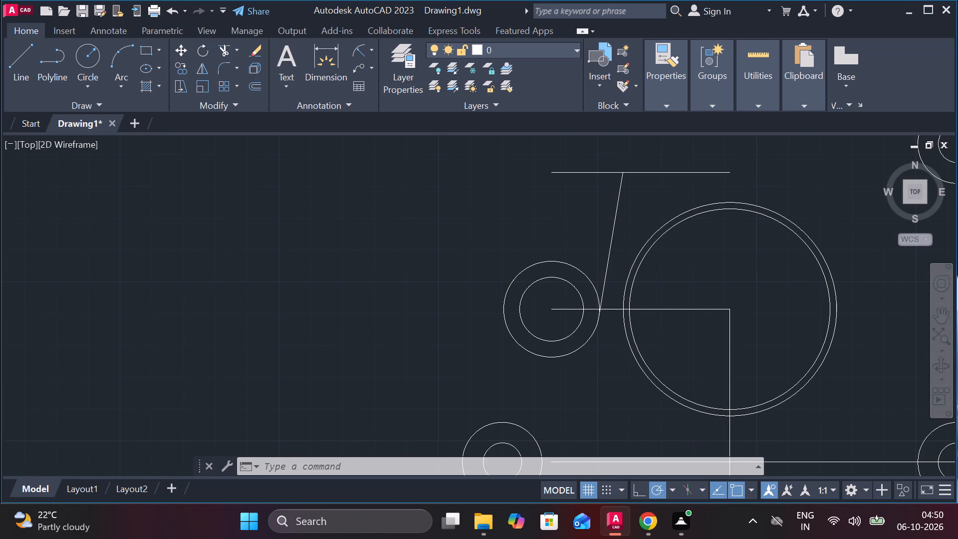
pyautogui.click(610, 237)
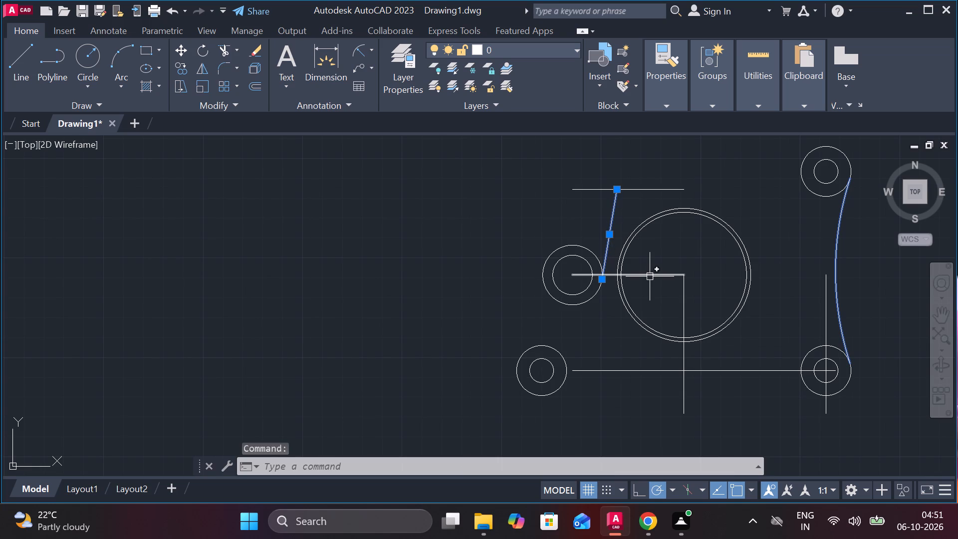
pyautogui.write('co')
pyautogui.press('Return')
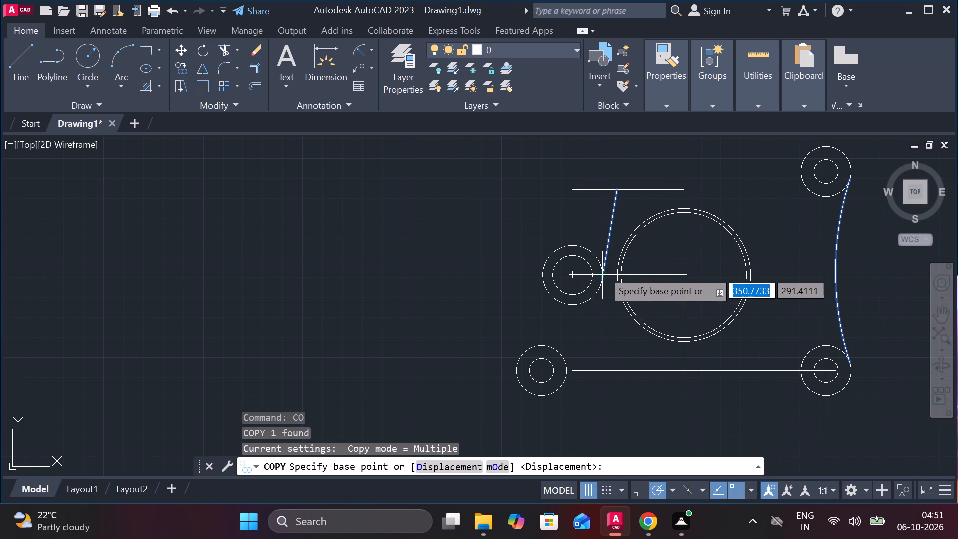
pyautogui.scroll(3, 603, 273)
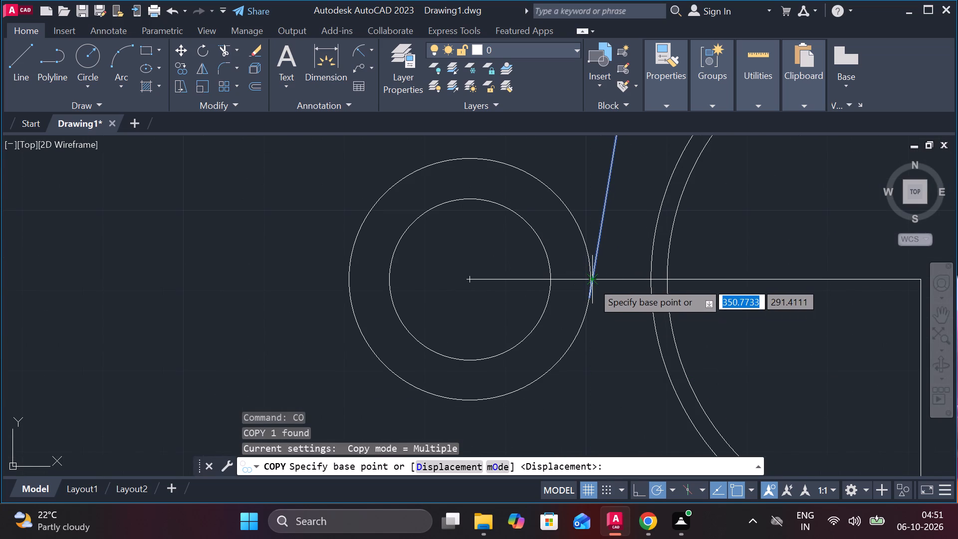
pyautogui.click(592, 275)
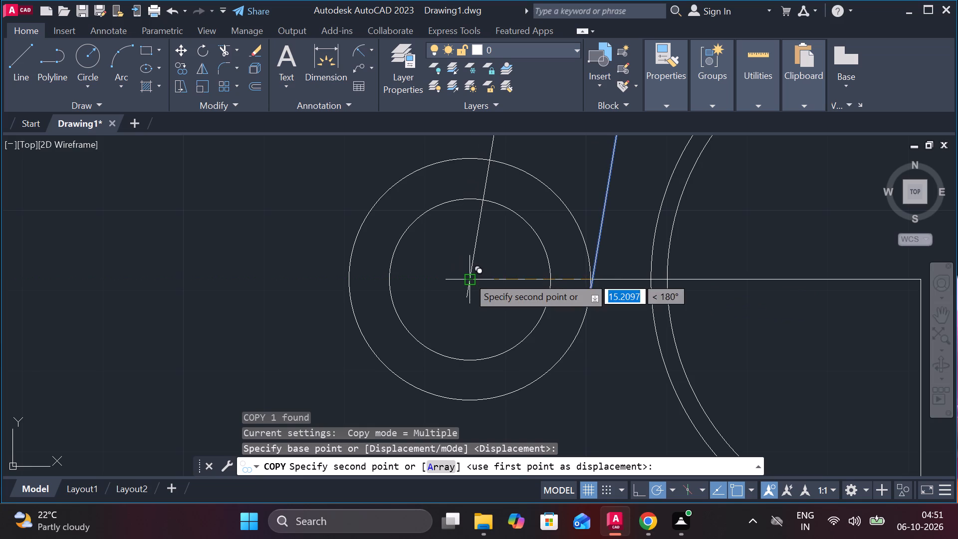
pyautogui.click(468, 276)
pyautogui.scroll(-2, 502, 238)
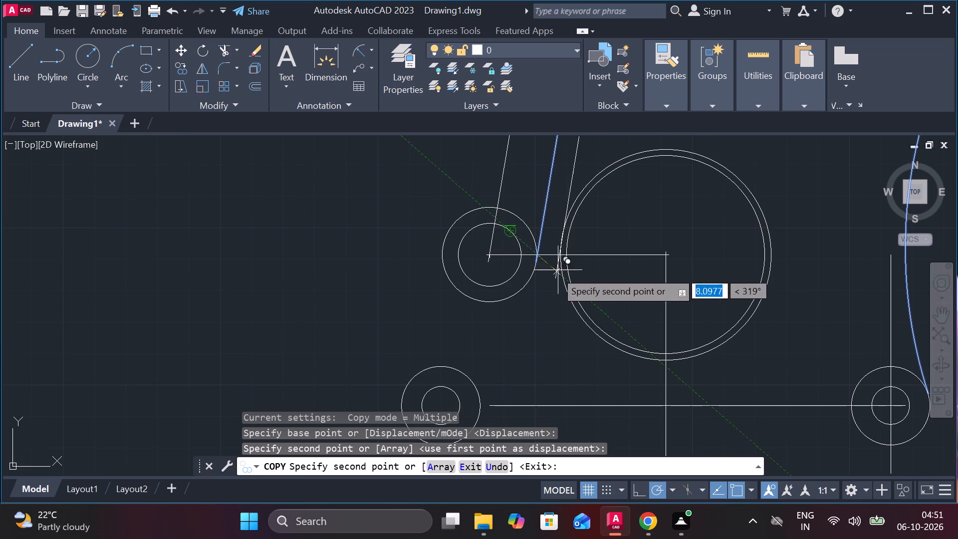
pyautogui.press('Escape')
pyautogui.scroll(-1, 517, 288)
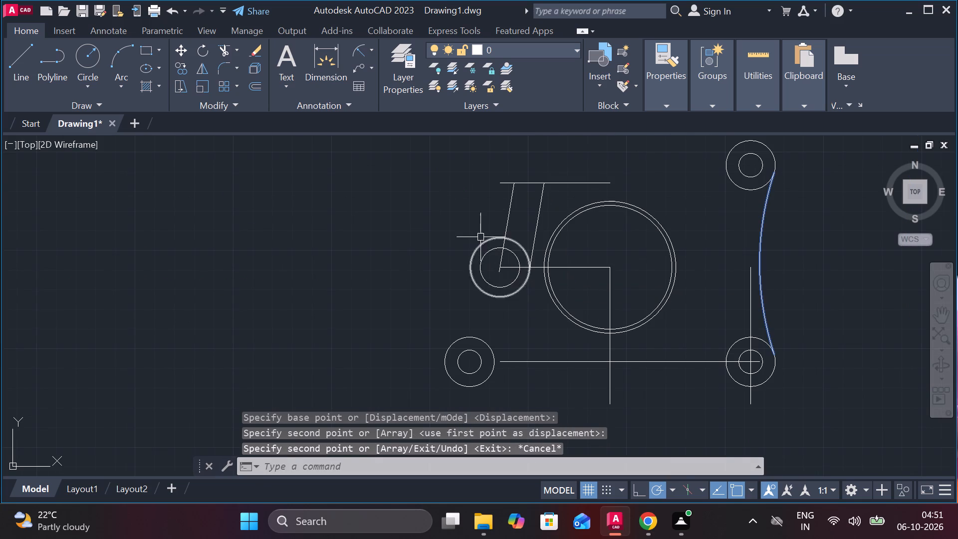
# Draw a circle of diameter 20 centred on the upper end of the copied inclined line.
pyautogui.scroll(2, 480, 237)
pyautogui.moveTo(477, 232); pyautogui.dragTo(421, 248, button='middle')
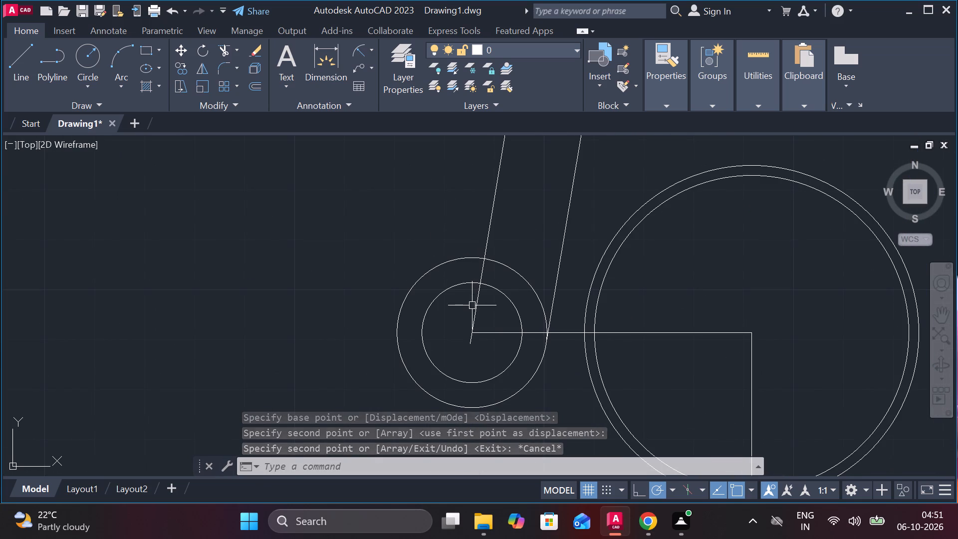
pyautogui.moveTo(527, 224); pyautogui.dragTo(526, 367, button='middle')
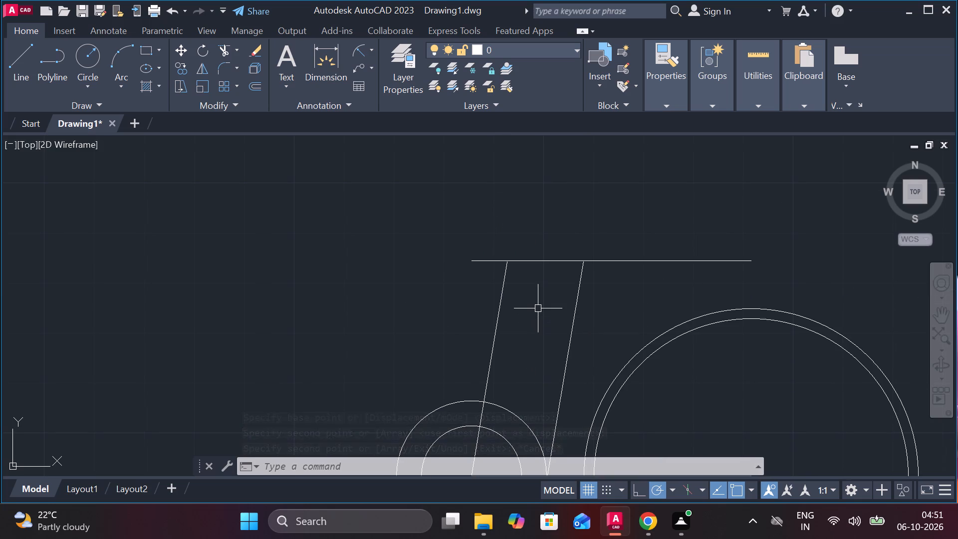
pyautogui.press('c')
pyautogui.press('Return')
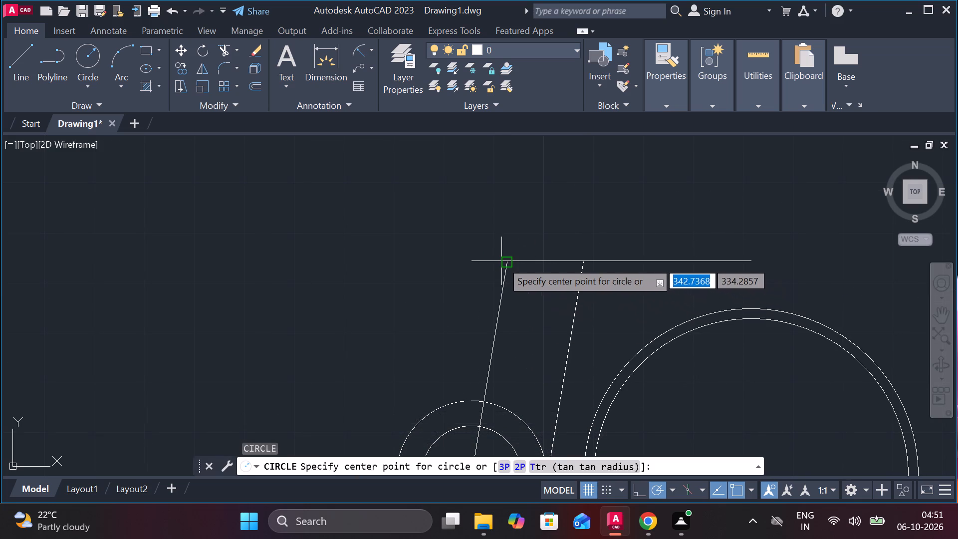
pyautogui.click(504, 261)
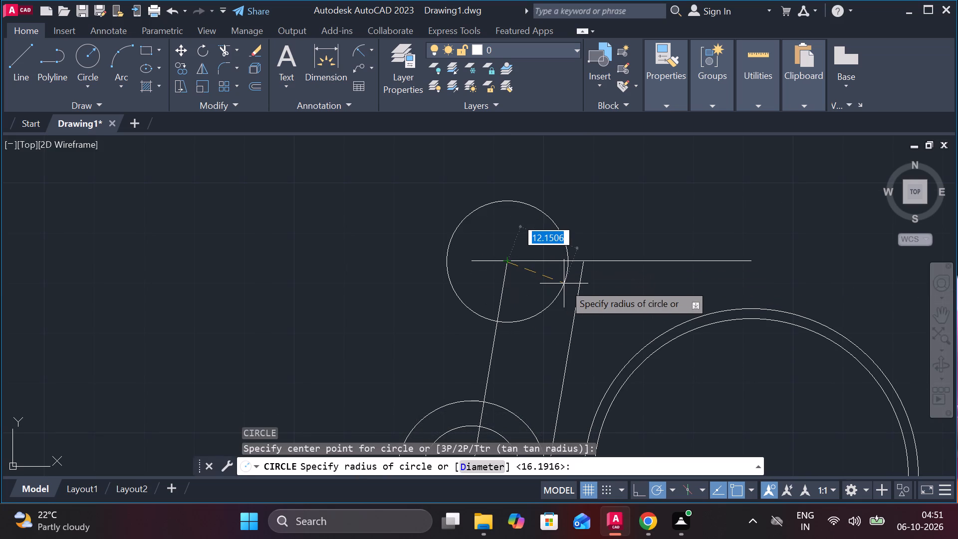
pyautogui.press('d')
pyautogui.press('Return')
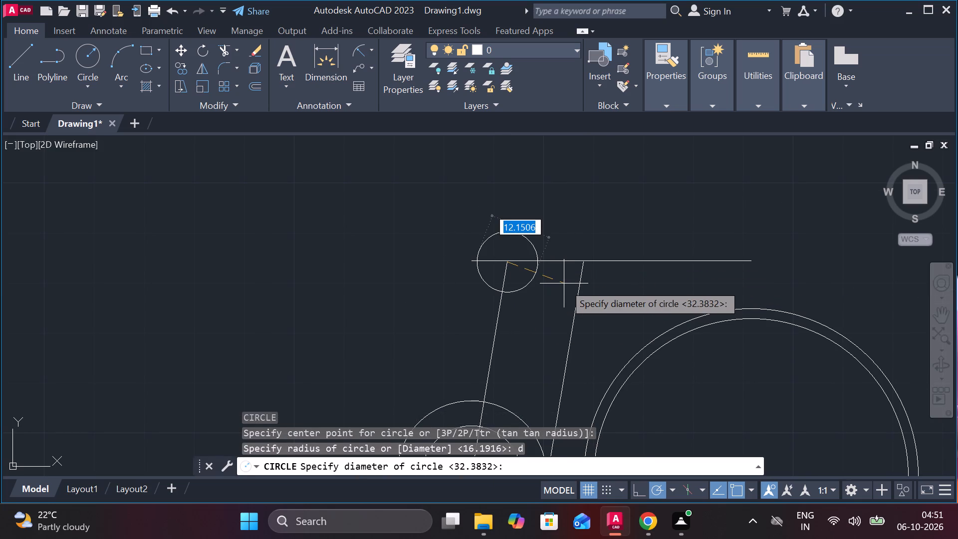
pyautogui.write('20')
pyautogui.press('Return')
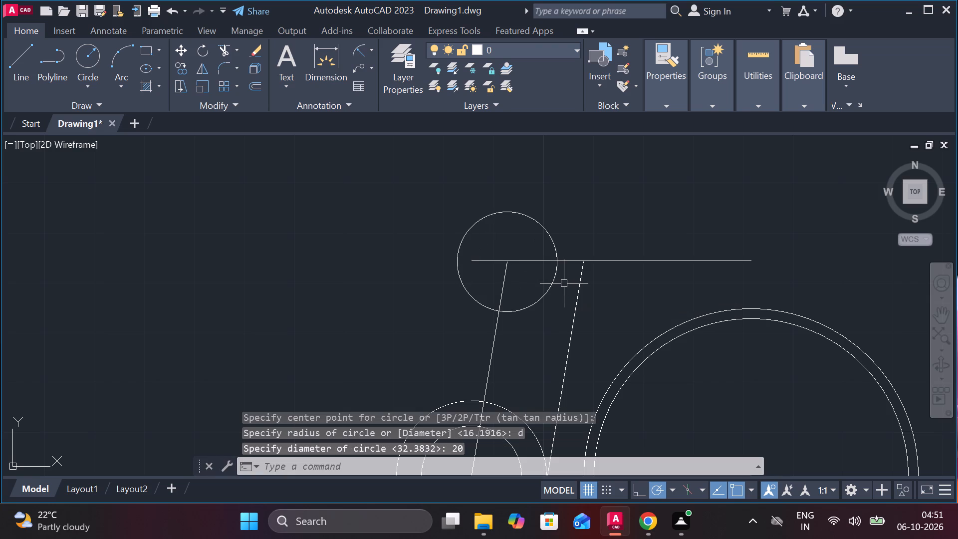
# Draw a line tangent to the left sides of the diameter 20 circle and the boss's outer circle.
pyautogui.scroll(-2, 564, 283)
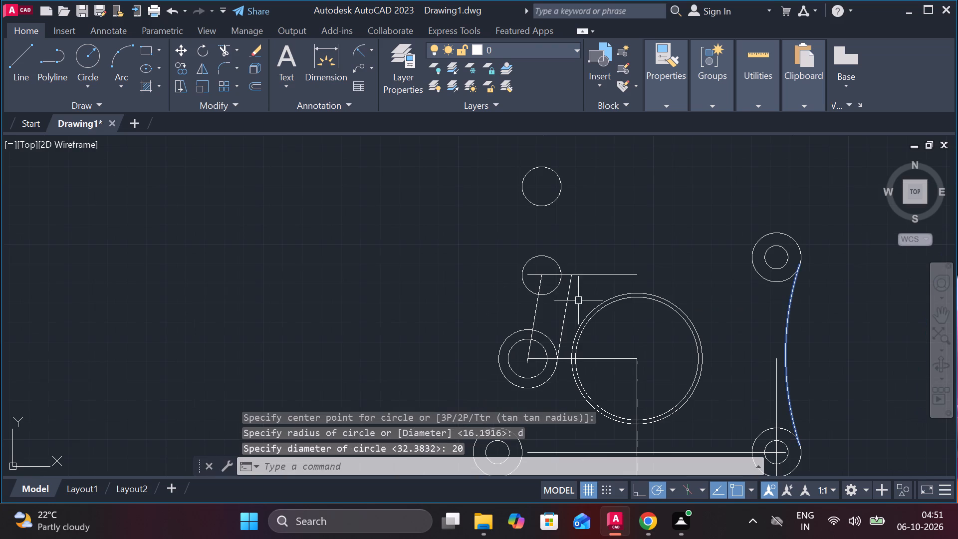
pyautogui.moveTo(460, 312); pyautogui.dragTo(461, 297, button='middle')
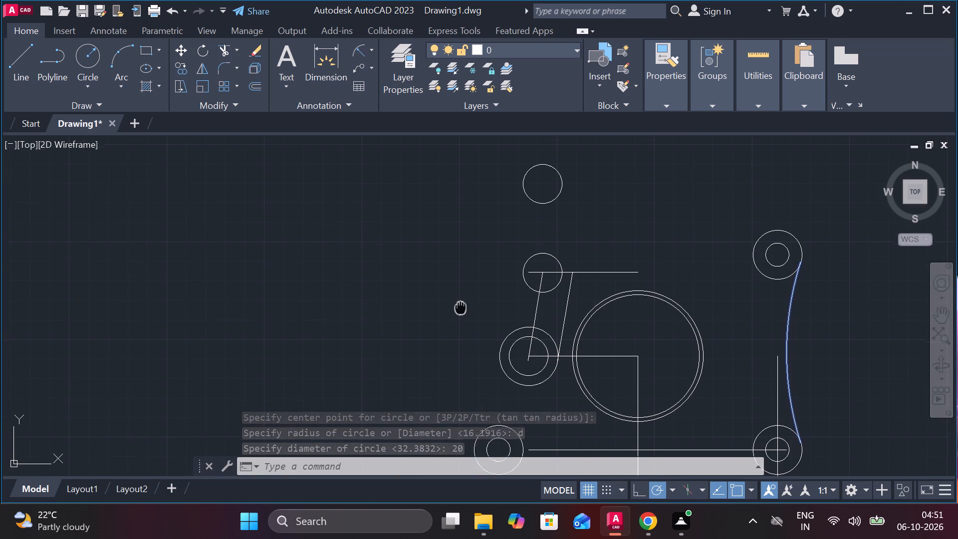
pyautogui.moveTo(461, 297); pyautogui.dragTo(461, 289, button='middle')
pyautogui.scroll(2, 508, 285)
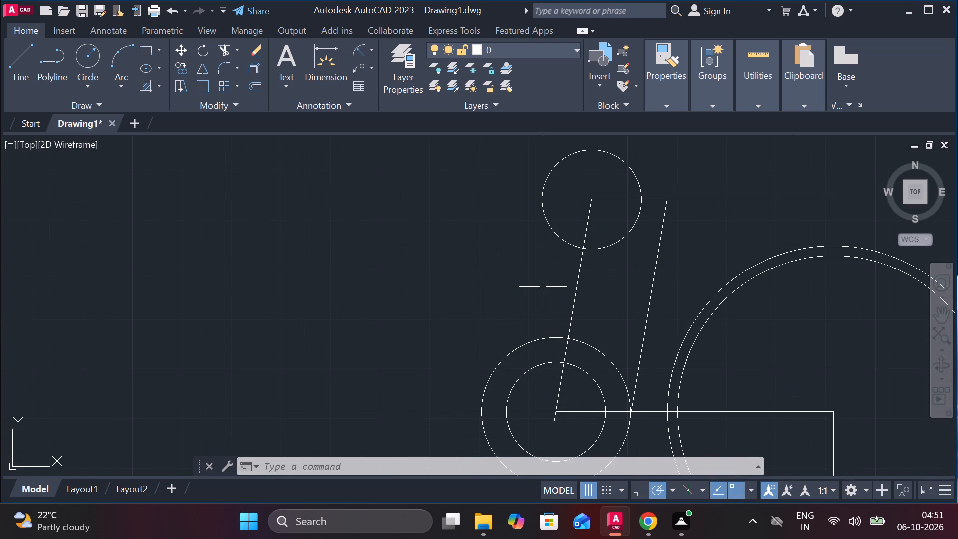
pyautogui.press('l')
pyautogui.press('Return')
pyautogui.write('tan')
pyautogui.press('Return')
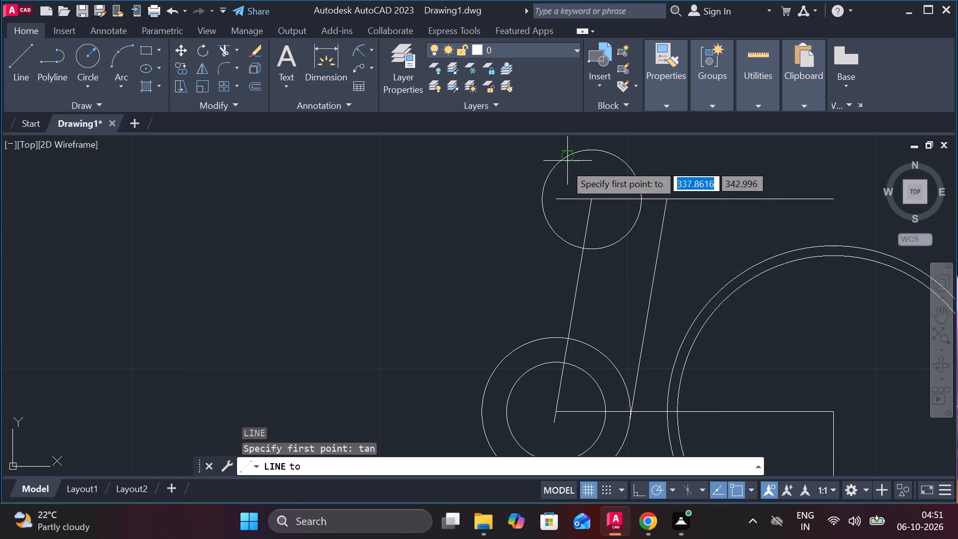
pyautogui.click(544, 191)
pyautogui.write('tan')
pyautogui.press('Return')
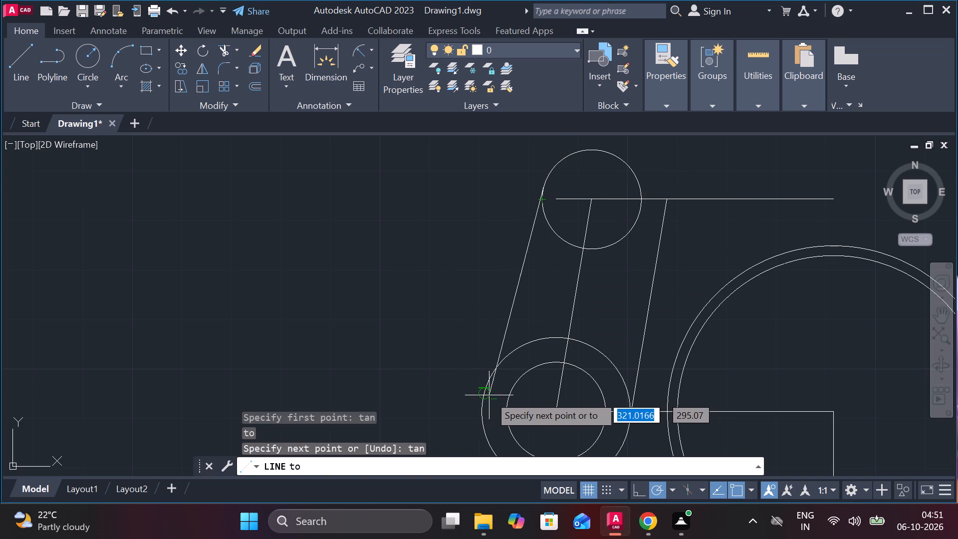
pyautogui.click(480, 404)
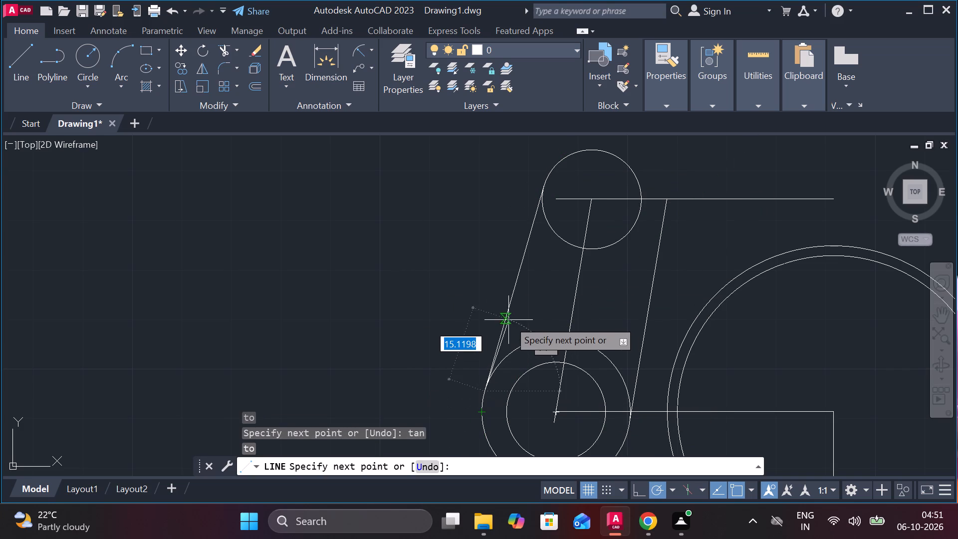
pyautogui.press('Escape')
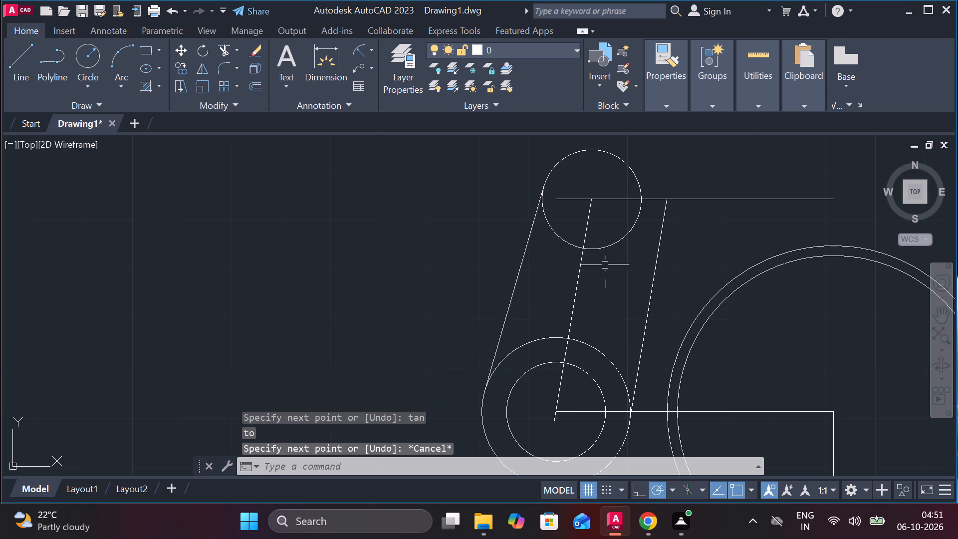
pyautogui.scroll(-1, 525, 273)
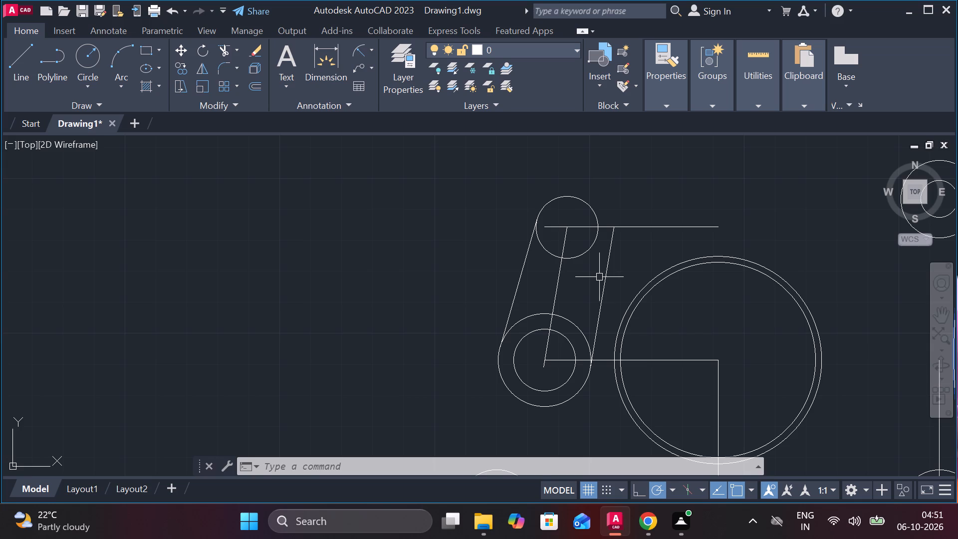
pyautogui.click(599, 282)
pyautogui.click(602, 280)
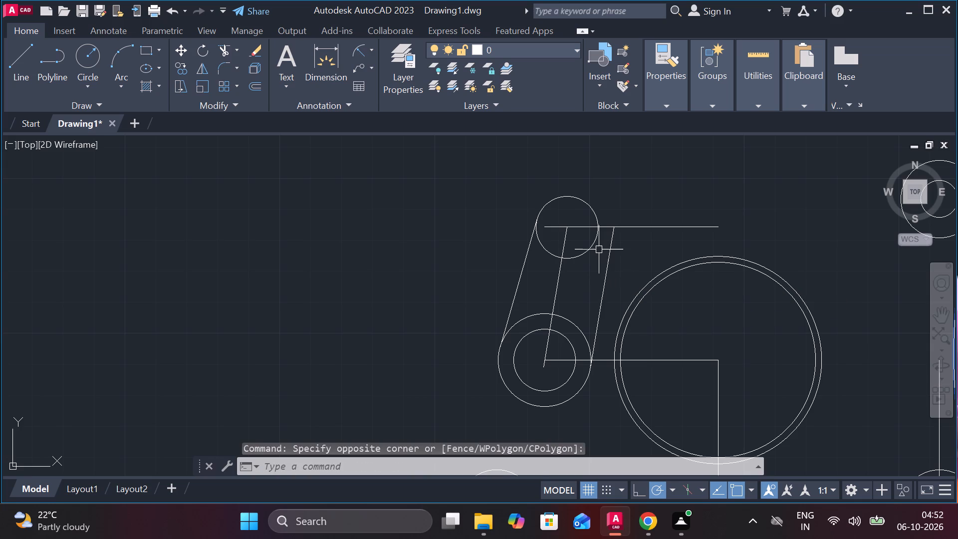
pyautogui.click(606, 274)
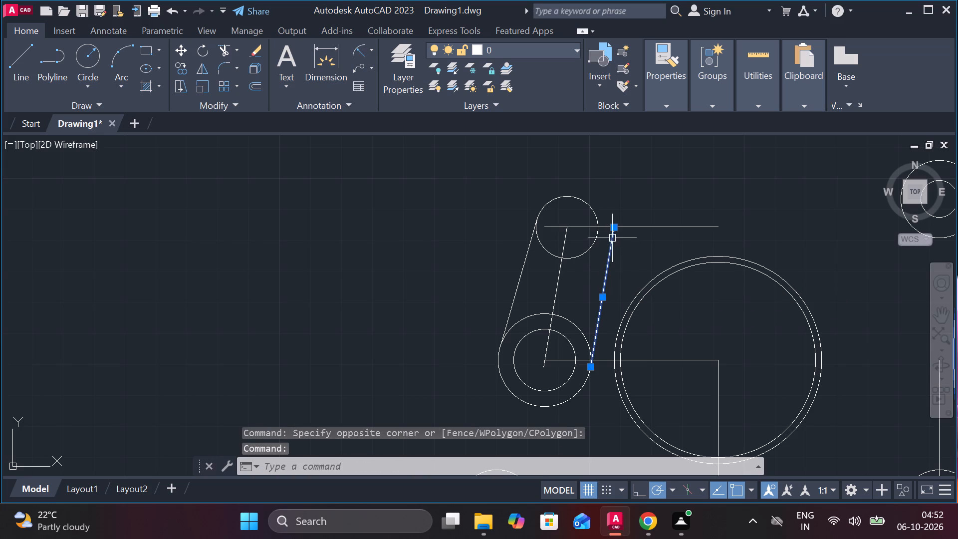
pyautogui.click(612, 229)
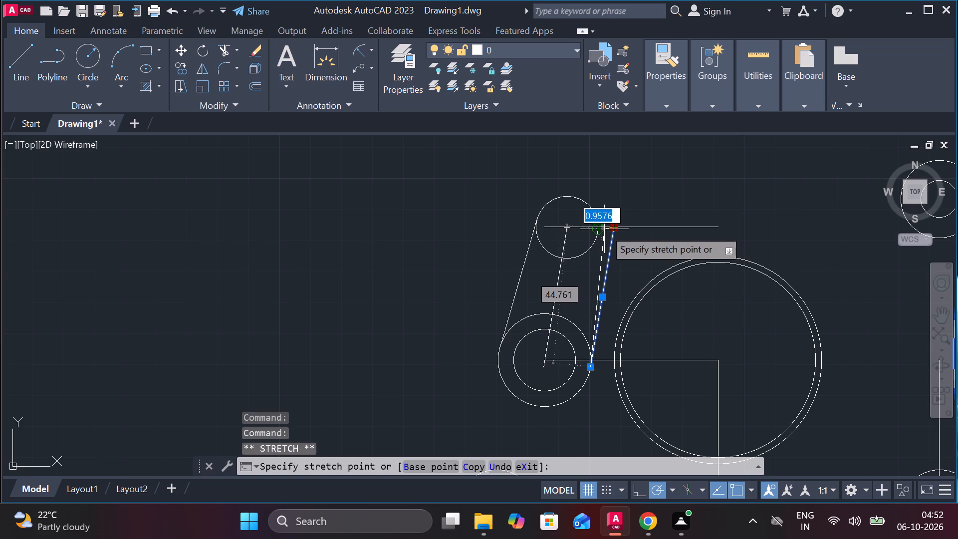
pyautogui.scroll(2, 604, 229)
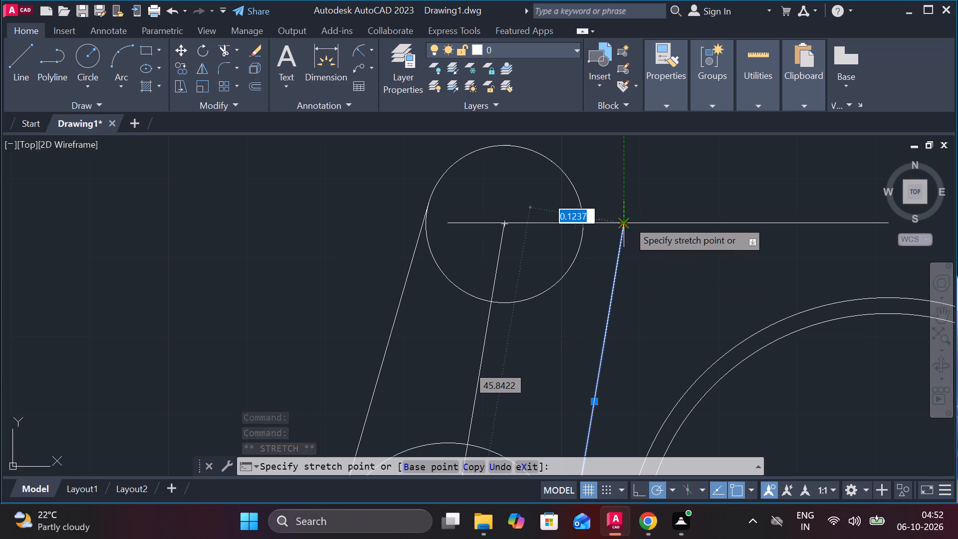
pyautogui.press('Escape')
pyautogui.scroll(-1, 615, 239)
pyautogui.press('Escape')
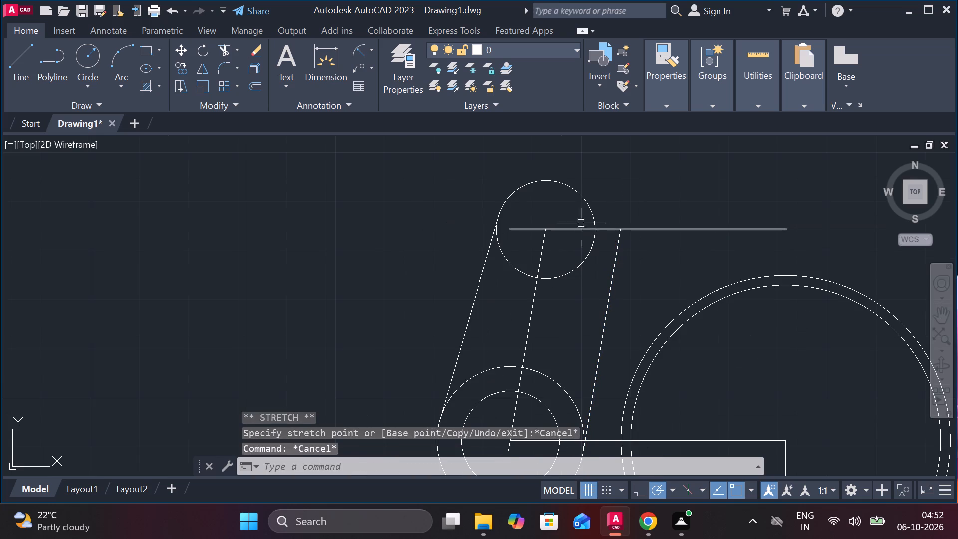
# Move the diameter 20 circle along the upper horizontal line until its right side meets the right inclined line's upper end.
pyautogui.click(583, 201)
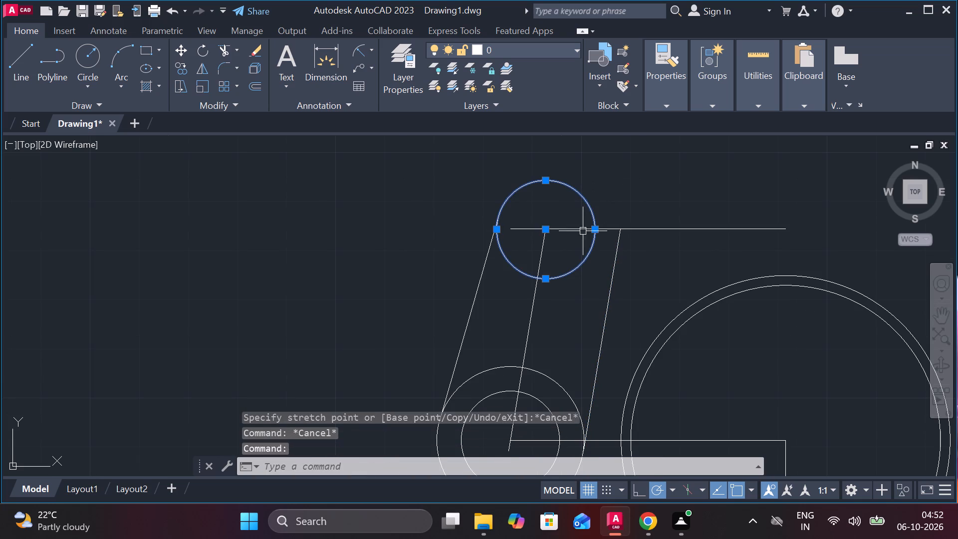
pyautogui.click(546, 231)
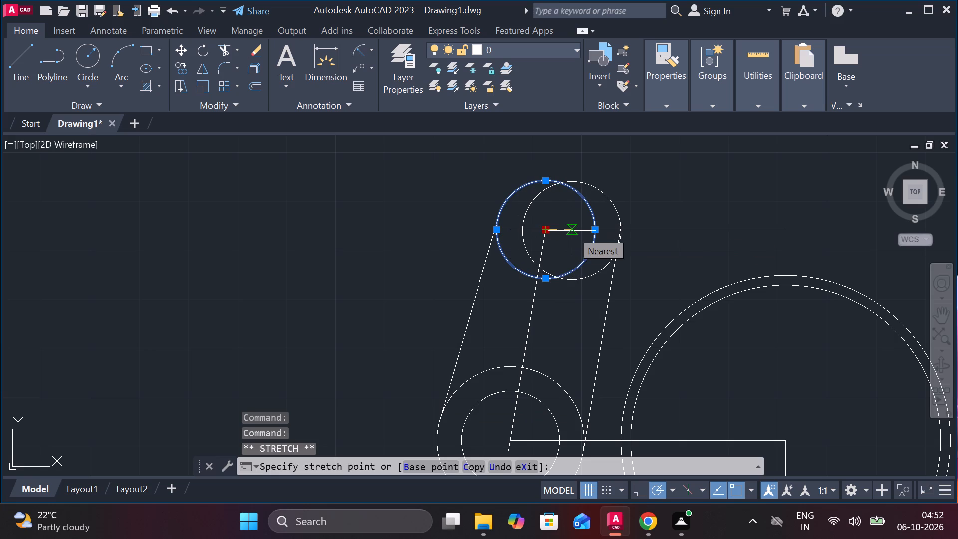
pyautogui.click(570, 230)
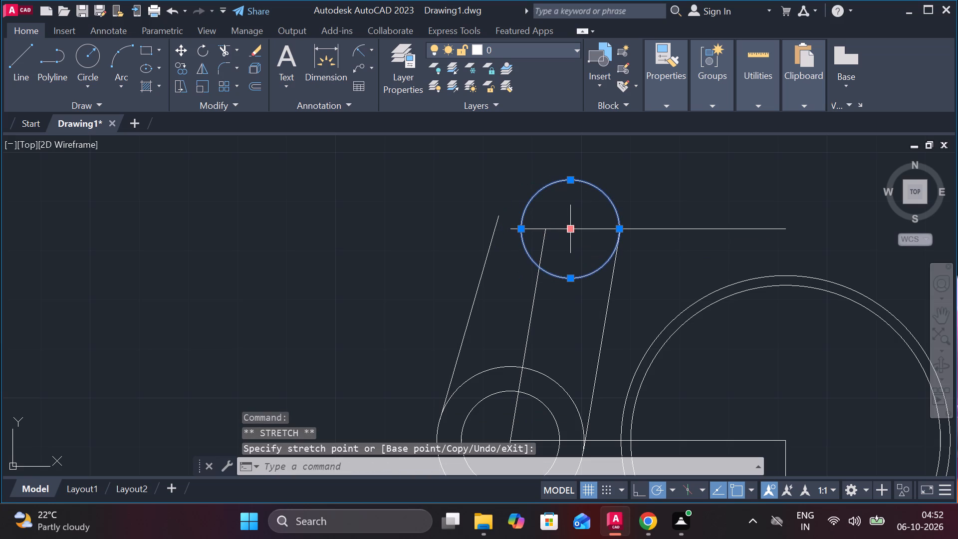
pyautogui.press('Escape')
pyautogui.scroll(2, 628, 232)
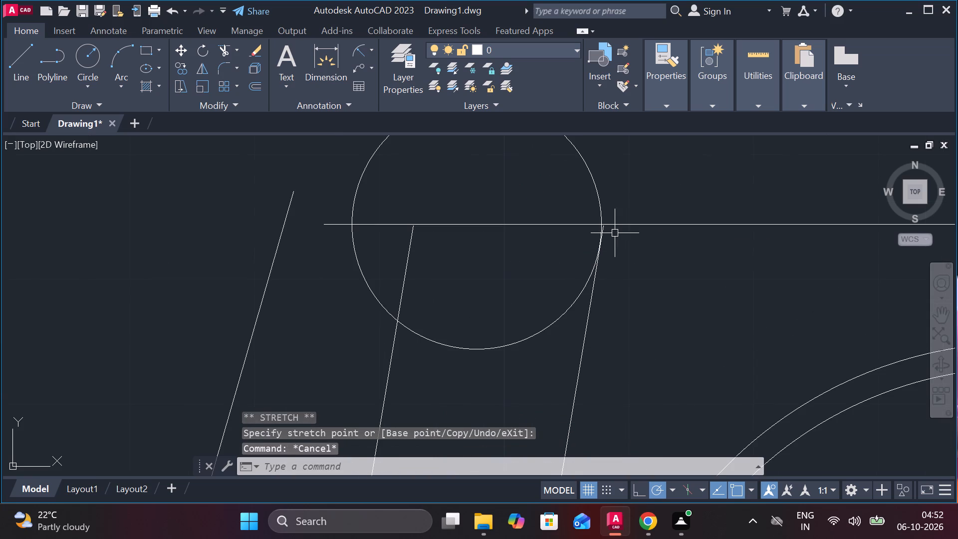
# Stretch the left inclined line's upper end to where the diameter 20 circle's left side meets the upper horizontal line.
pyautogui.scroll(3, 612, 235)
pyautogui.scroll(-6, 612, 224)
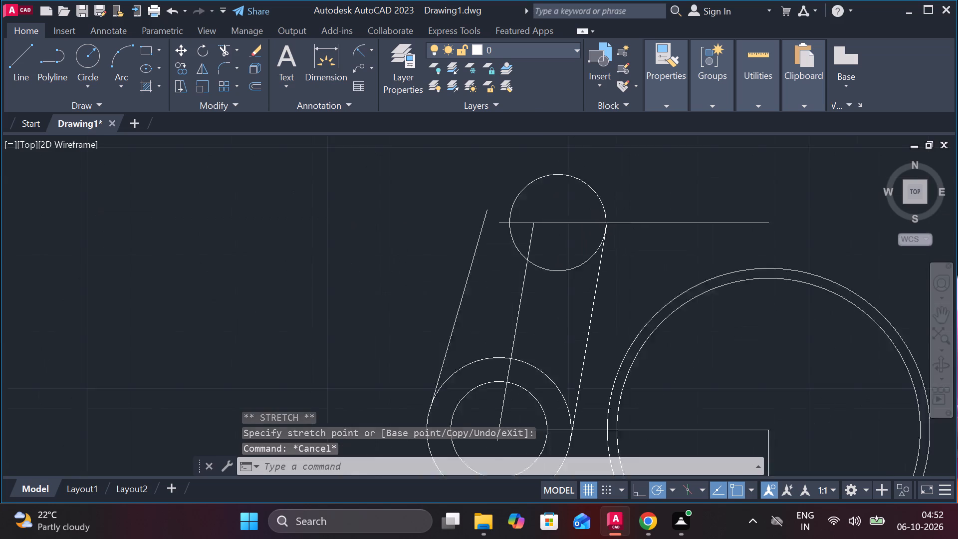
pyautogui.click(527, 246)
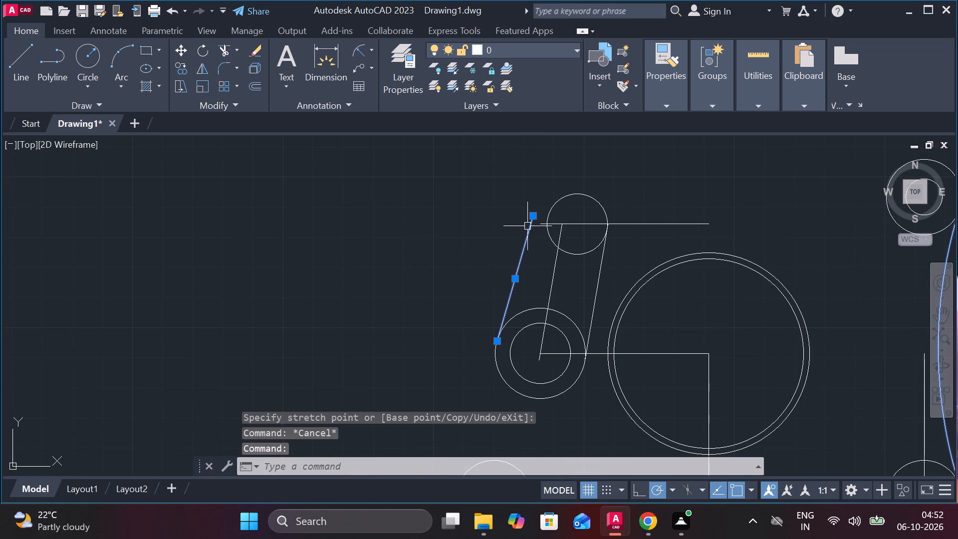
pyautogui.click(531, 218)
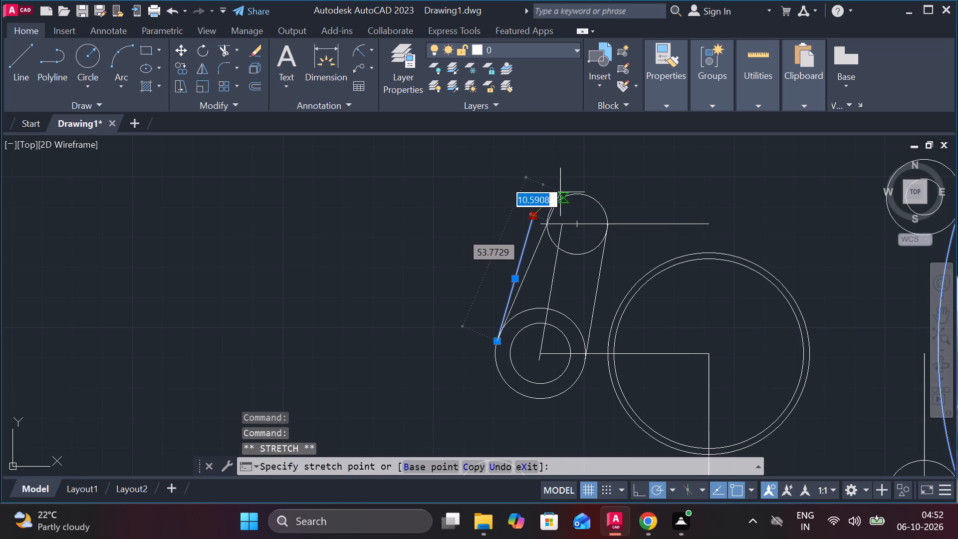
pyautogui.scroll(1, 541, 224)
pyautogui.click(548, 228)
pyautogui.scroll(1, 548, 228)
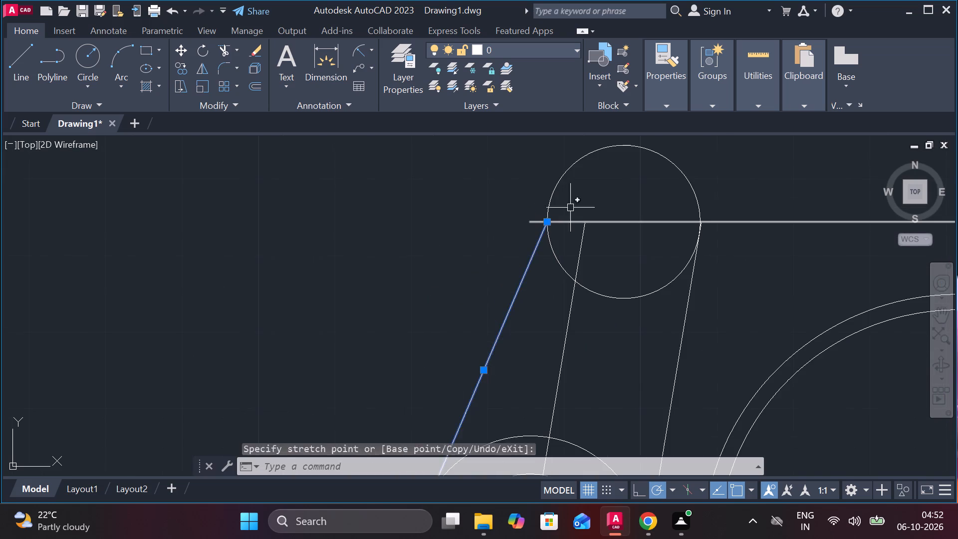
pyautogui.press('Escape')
# Examine the inclined slot around the diameter 20 circle and its position relative to the central double circle and surrounding bosses.
pyautogui.scroll(-3, 594, 193)
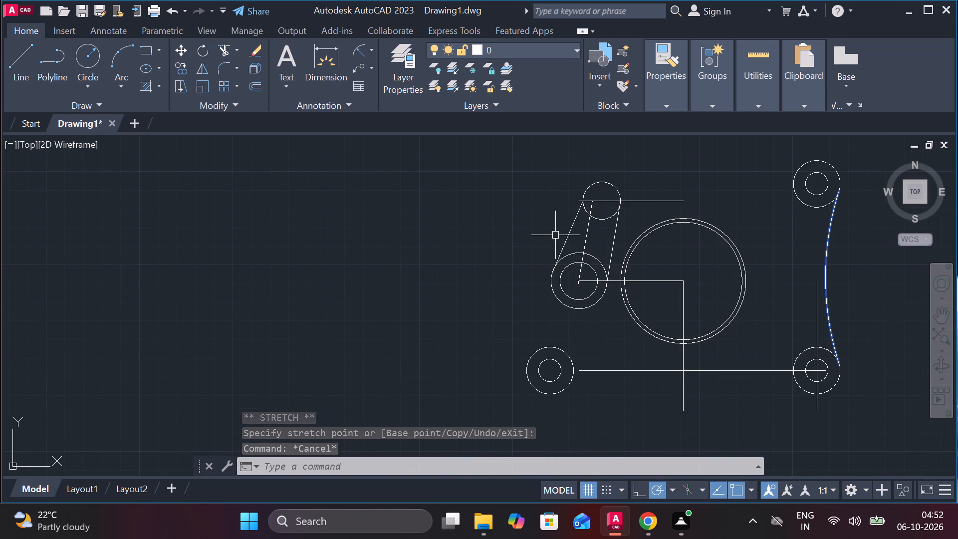
pyautogui.scroll(1, 498, 254)
pyautogui.moveTo(519, 234); pyautogui.dragTo(503, 244, button='middle')
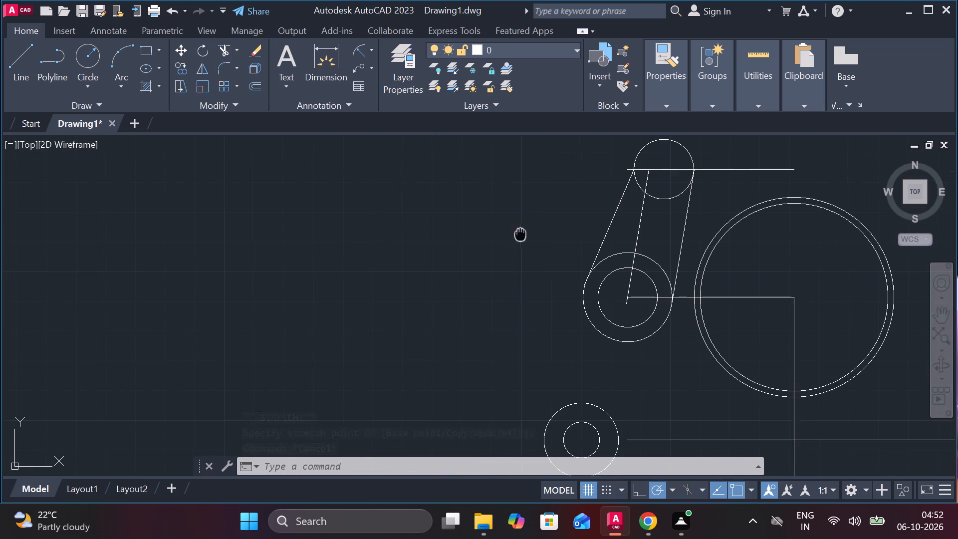
pyautogui.moveTo(503, 244); pyautogui.dragTo(405, 284, button='middle')
pyautogui.scroll(3, 591, 208)
pyautogui.scroll(-3, 549, 243)
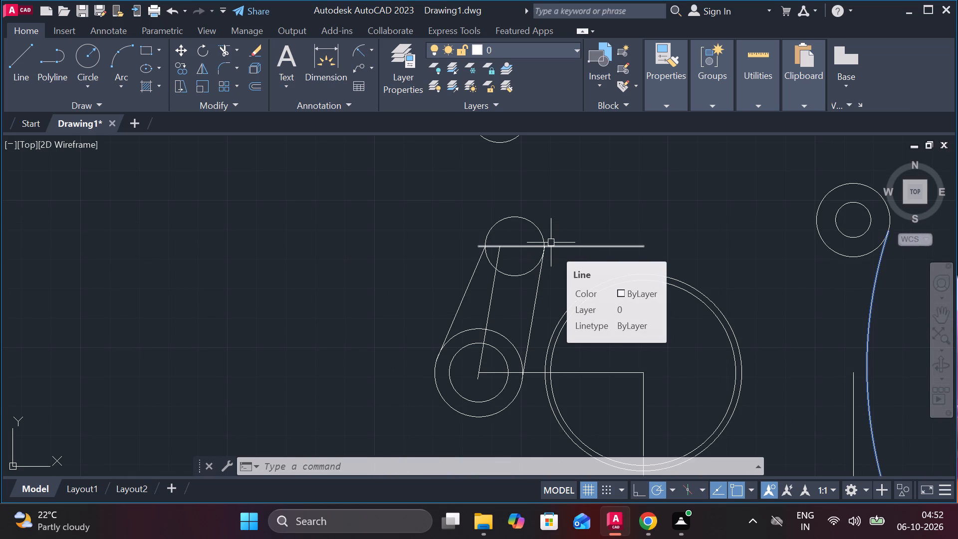
pyautogui.scroll(1, 557, 206)
pyautogui.scroll(-2, 563, 219)
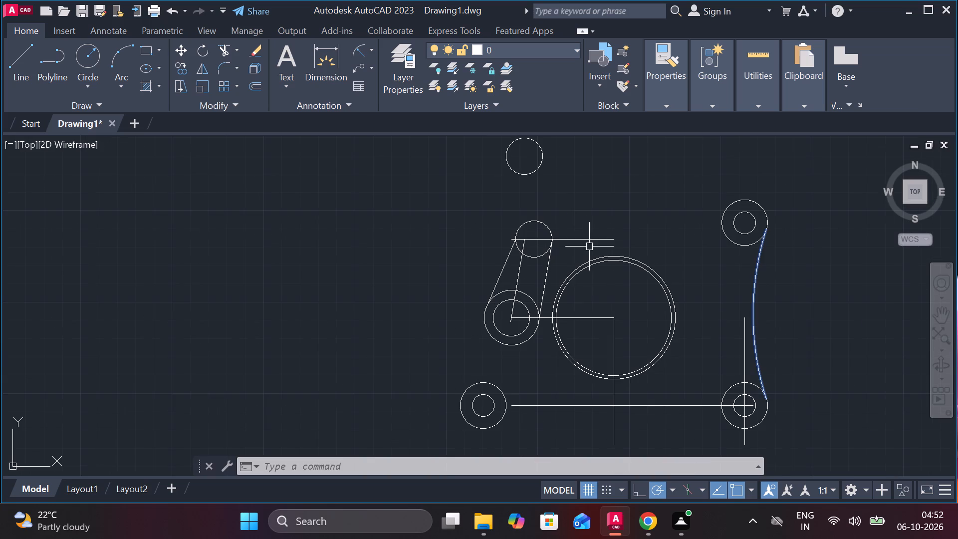
pyautogui.scroll(1, 620, 278)
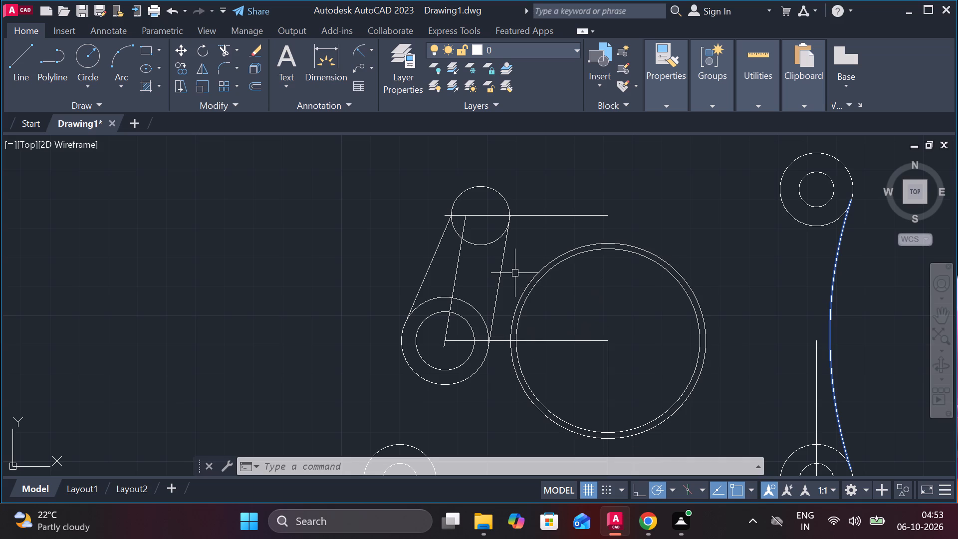
pyautogui.scroll(-3, 534, 265)
pyautogui.scroll(2, 543, 256)
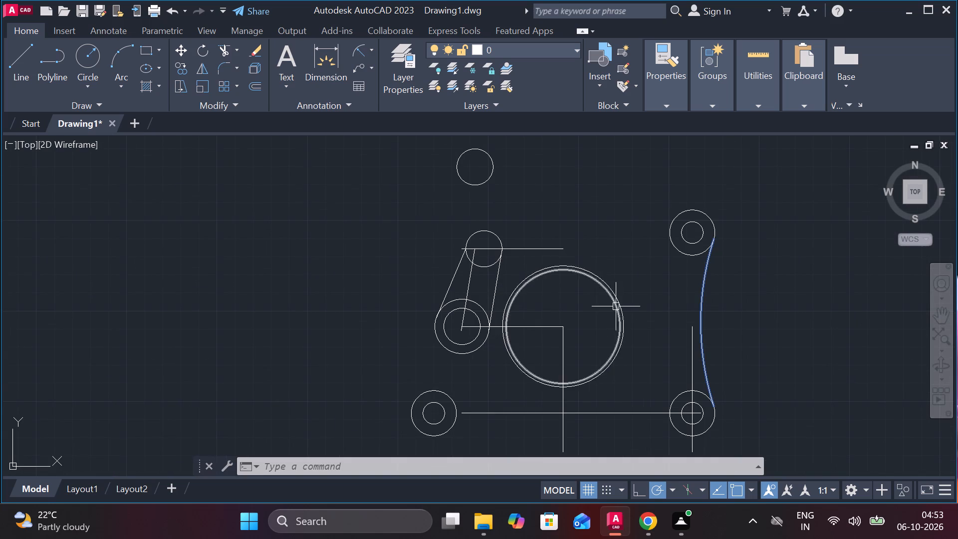
pyautogui.moveTo(568, 304); pyautogui.dragTo(548, 282, button='middle')
pyautogui.press('Escape')
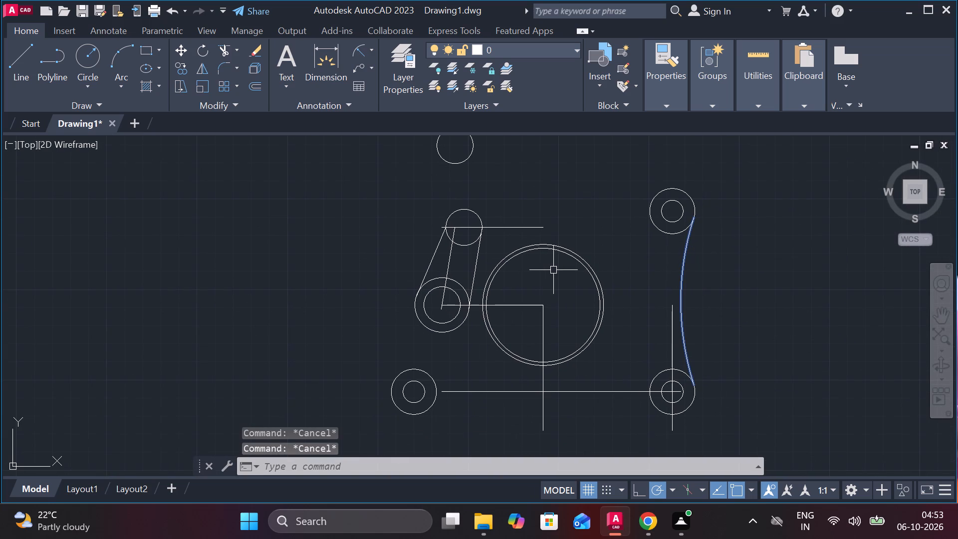
# Draw a circle of radius 85 centred on the central double circle.
pyautogui.press('c')
pyautogui.press('Return')
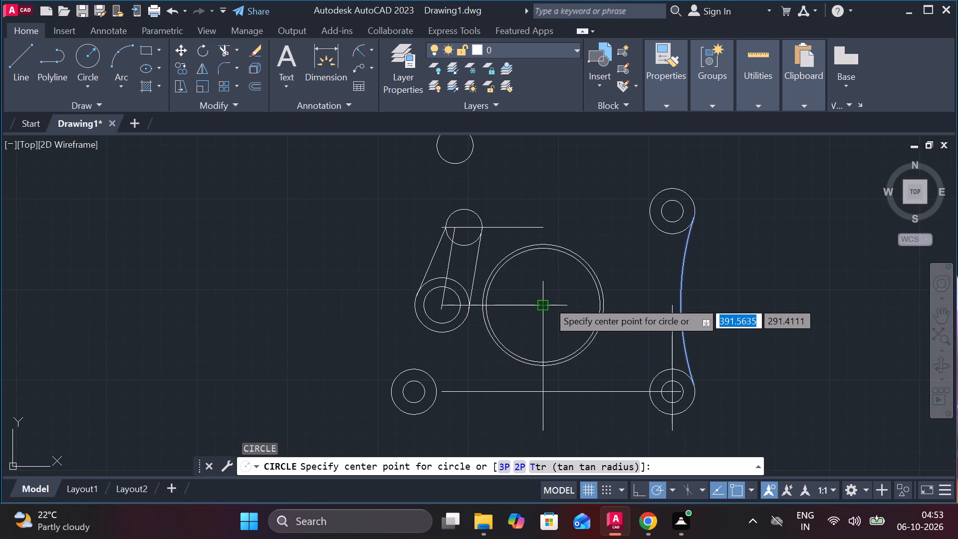
pyautogui.click(548, 301)
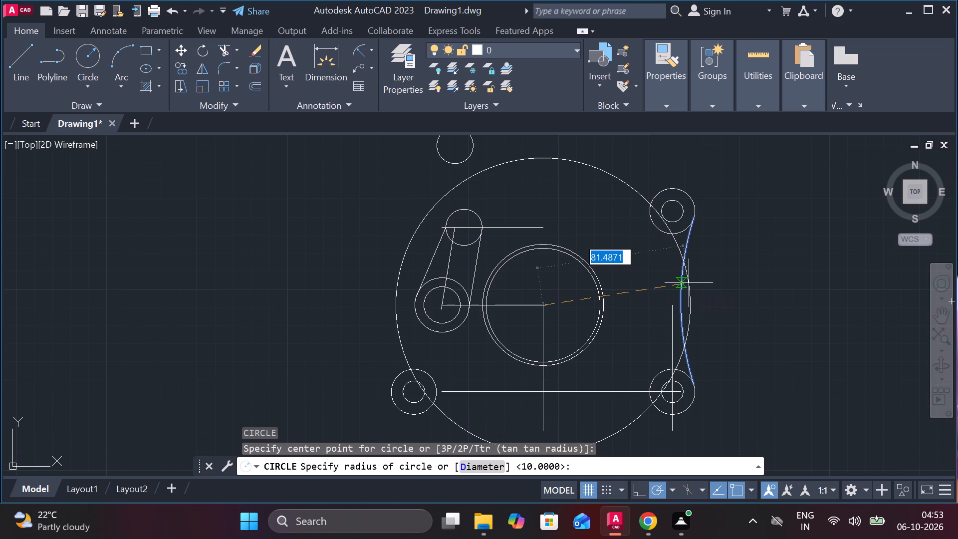
pyautogui.write('85')
pyautogui.press('Return')
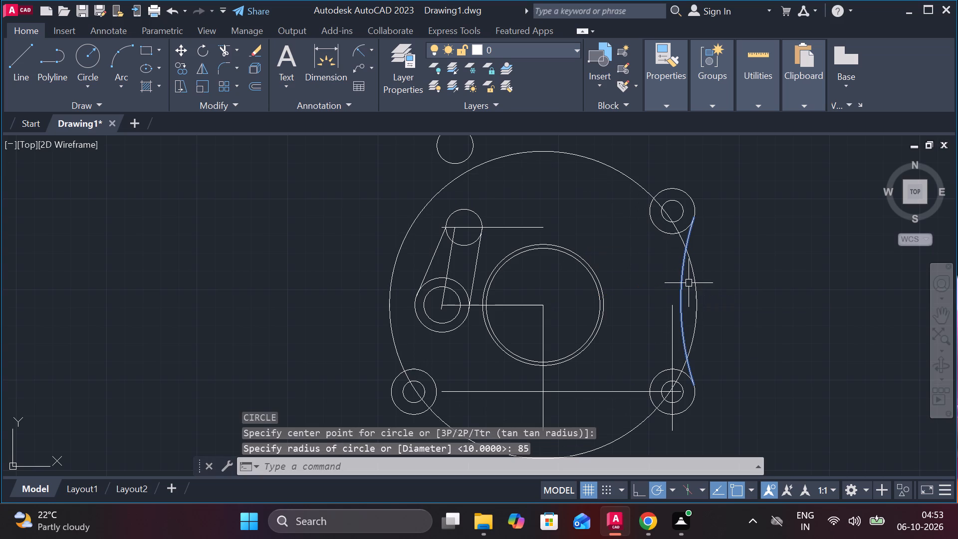
# Erase the stray small circle lying above and outside the radius 85 circle.
pyautogui.moveTo(564, 156); pyautogui.dragTo(583, 178, button='middle')
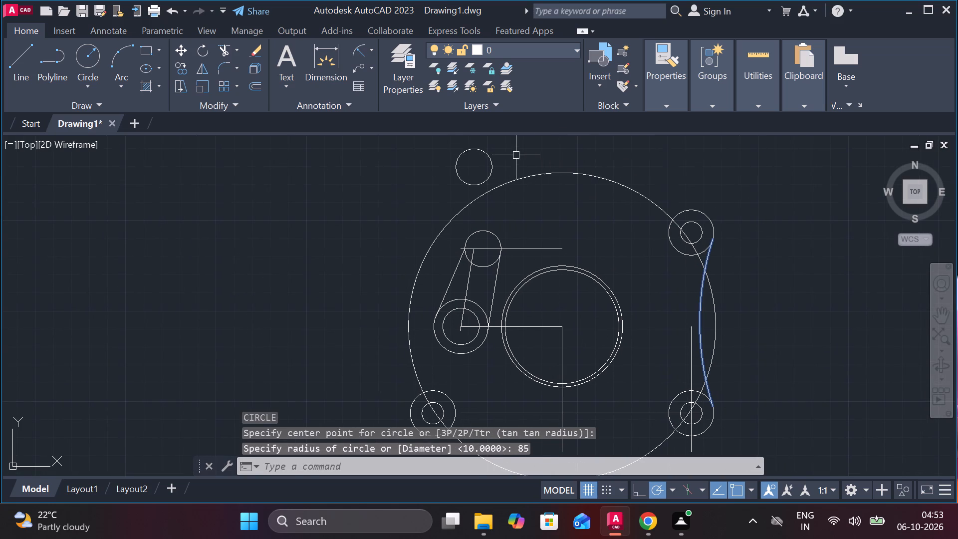
pyautogui.click(513, 155)
pyautogui.click(423, 158)
pyautogui.press('e')
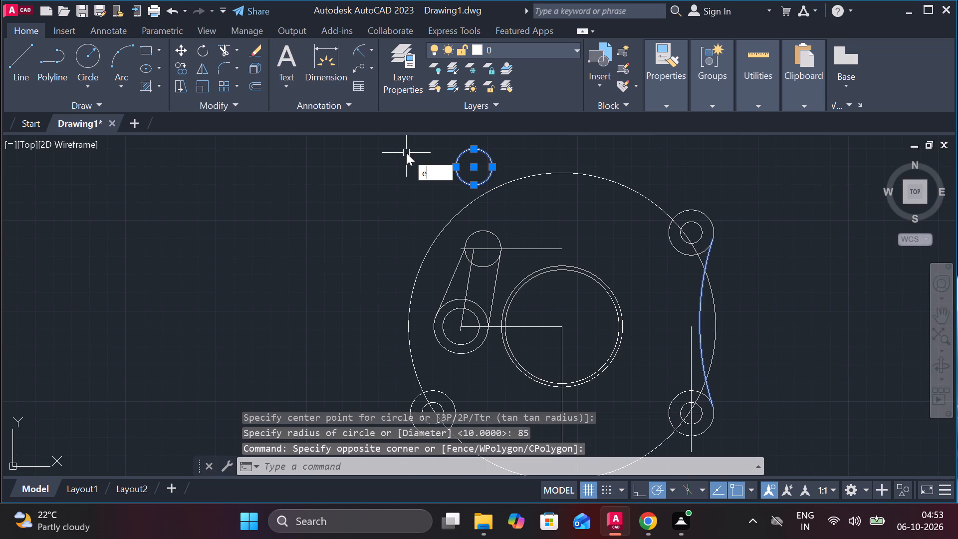
pyautogui.press('Return')
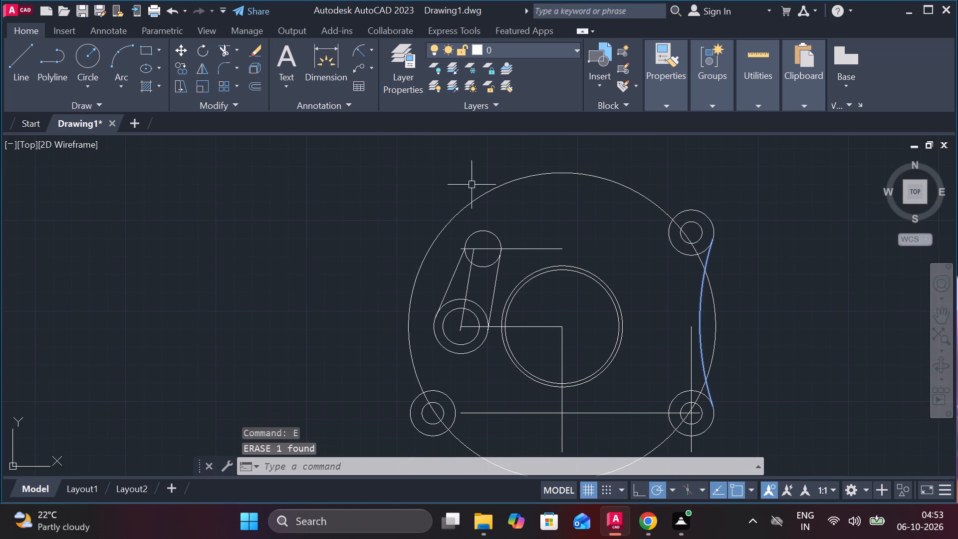
# Draw a diagonal line from the central double circle's centre up and to the left, past the radius 85 circle.
pyautogui.click(13, 51)
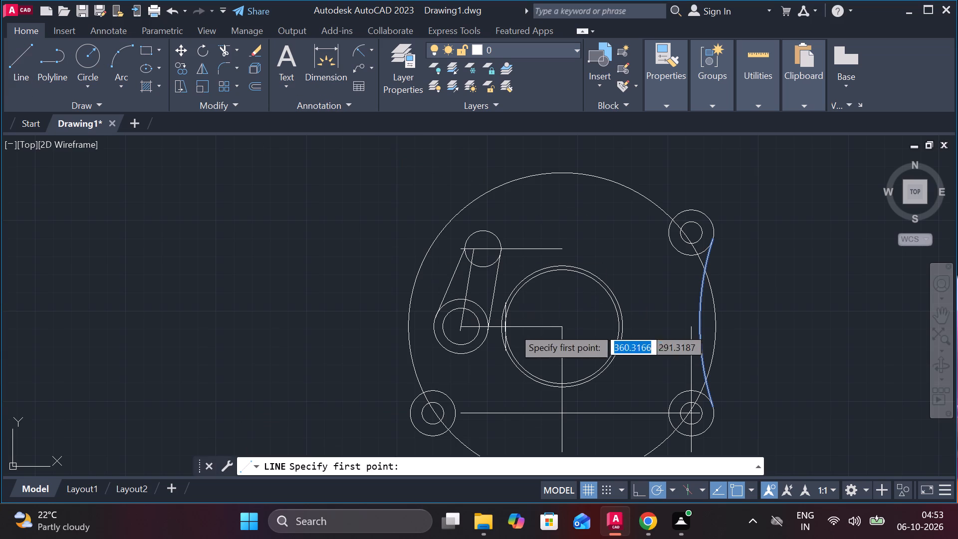
pyautogui.click(562, 325)
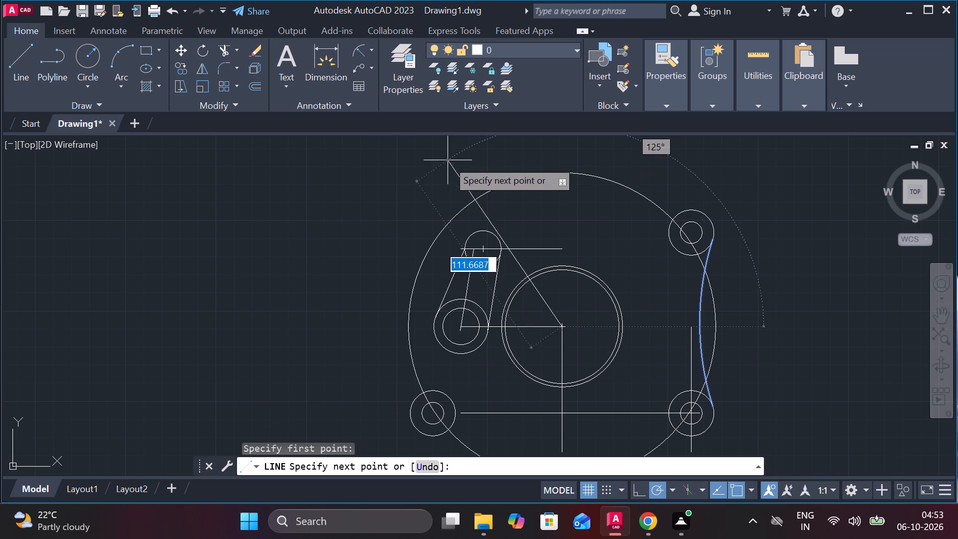
pyautogui.click(404, 162)
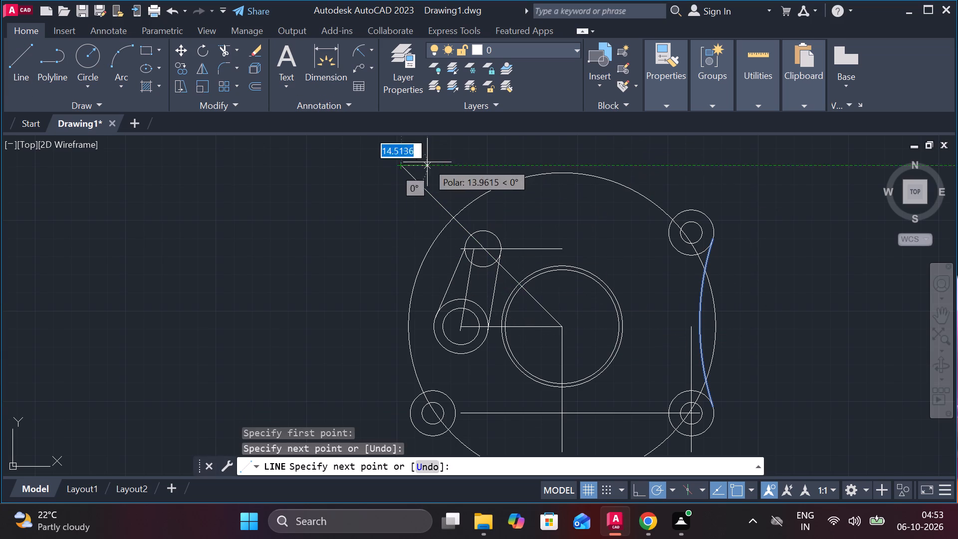
pyautogui.press('Escape')
# Copy the upper-right boss's two concentric circles from their centre to the crossing of the diagonal line and the radius 85 circle.
pyautogui.click(719, 225)
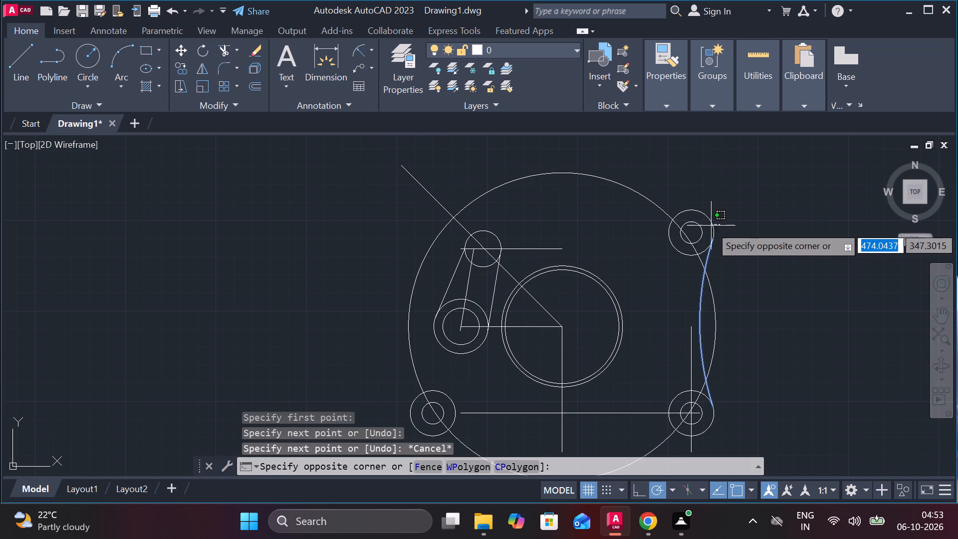
pyautogui.click(710, 226)
pyautogui.click(702, 227)
pyautogui.press('c')
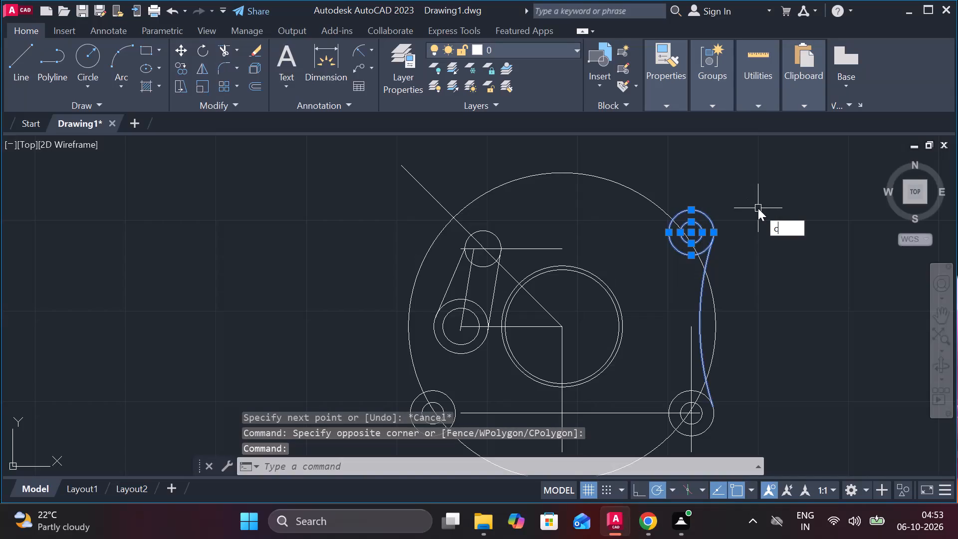
pyautogui.press('o')
pyautogui.press('Return')
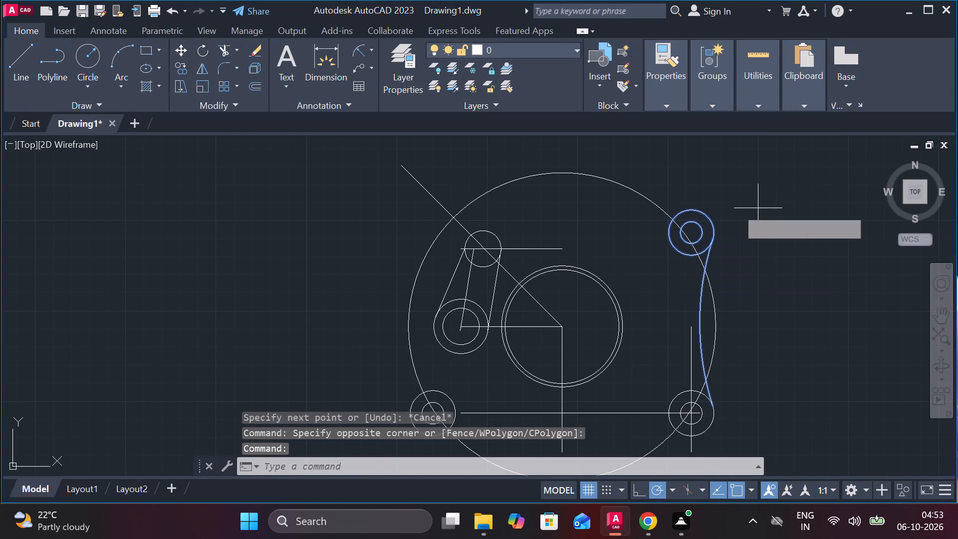
pyautogui.click(694, 233)
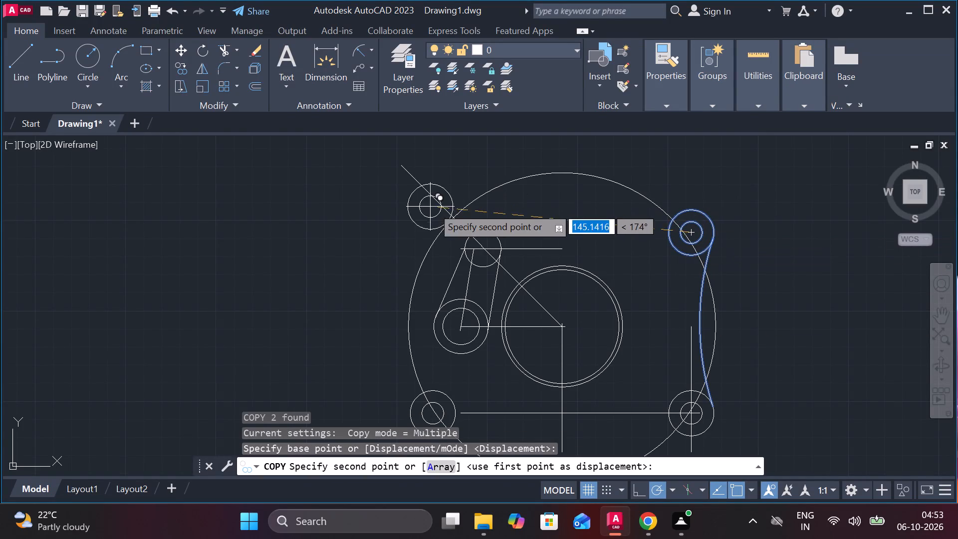
pyautogui.scroll(2, 462, 213)
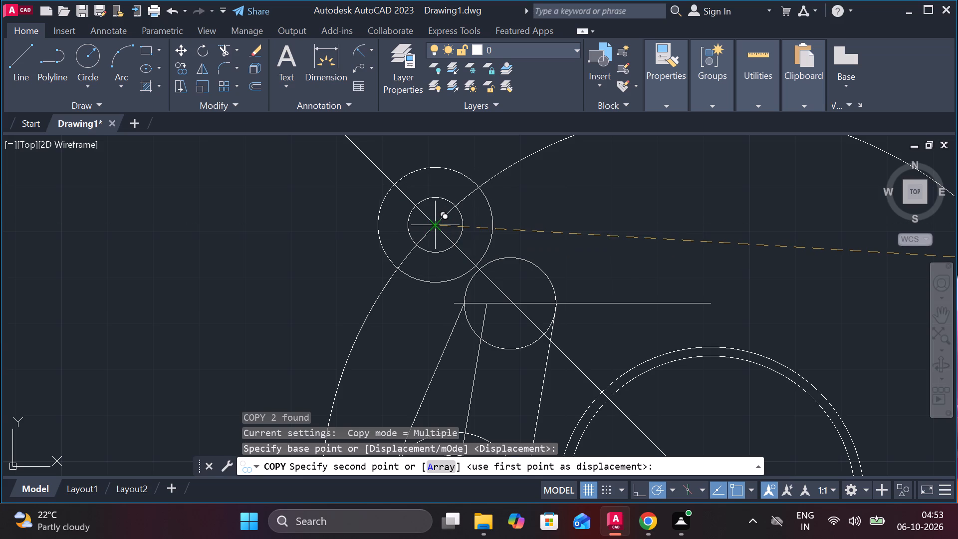
pyautogui.click(437, 223)
pyautogui.press('Escape')
pyautogui.scroll(-2, 595, 176)
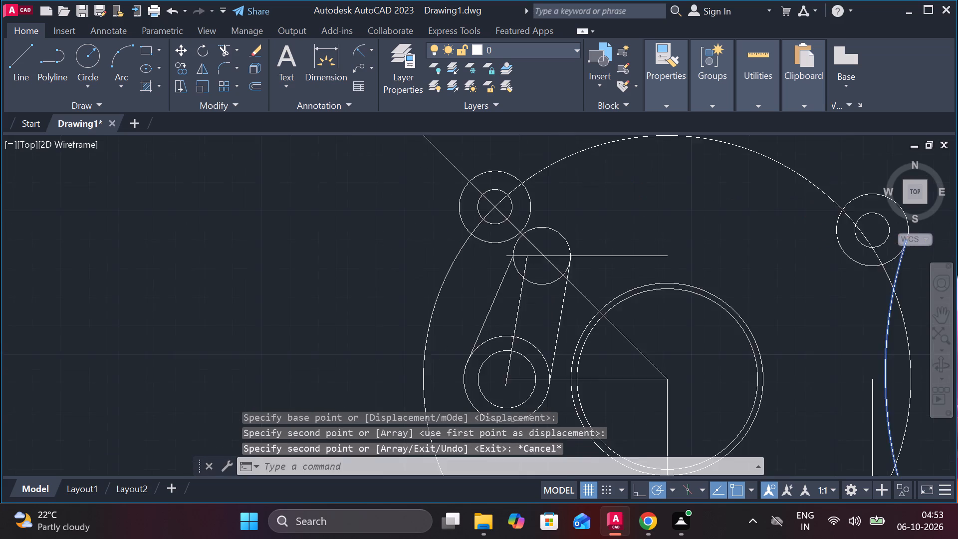
# Erase the left and middle inclined lines of the slot.
pyautogui.moveTo(614, 194); pyautogui.dragTo(593, 182, button='middle')
pyautogui.scroll(2, 558, 176)
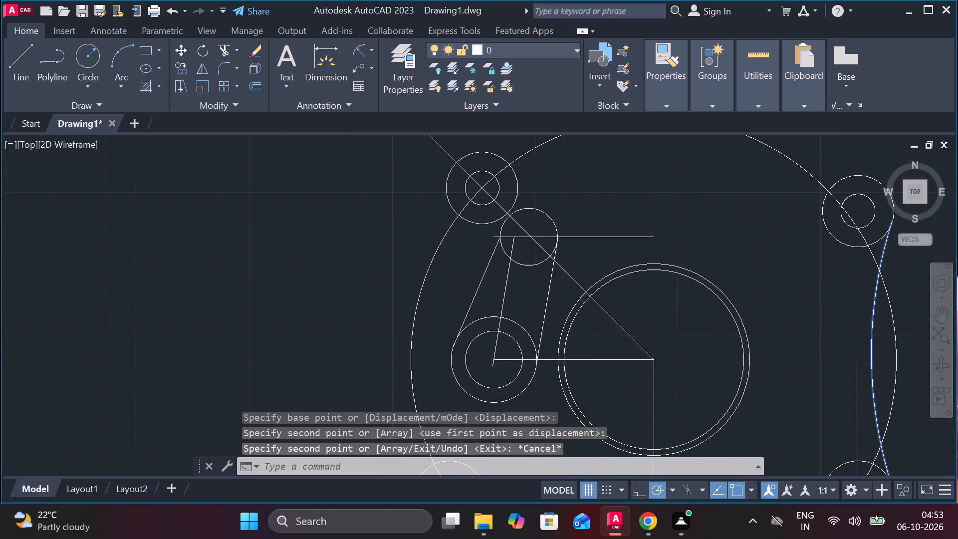
pyautogui.moveTo(558, 176); pyautogui.dragTo(531, 156, button='middle')
pyautogui.scroll(-1, 550, 156)
pyautogui.scroll(1, 549, 262)
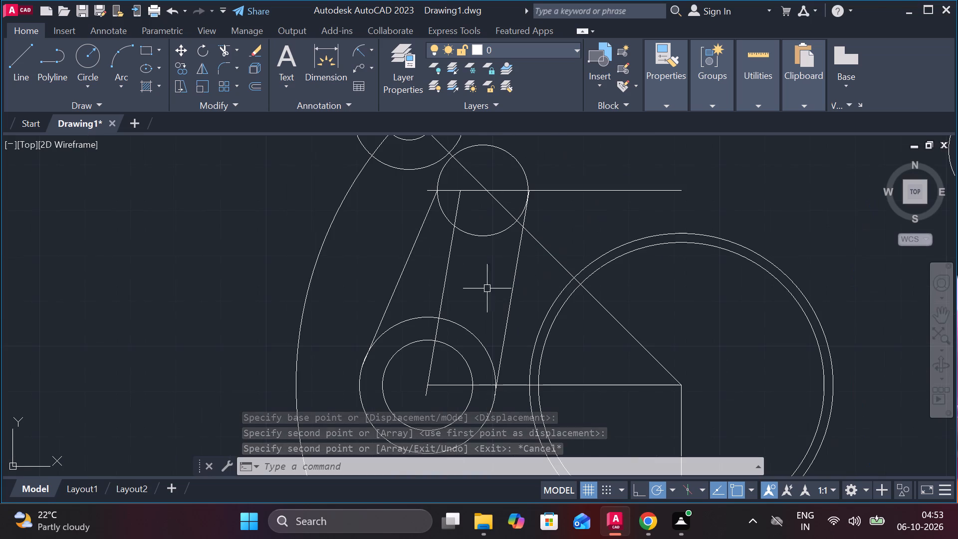
pyautogui.click(466, 275)
pyautogui.click(410, 236)
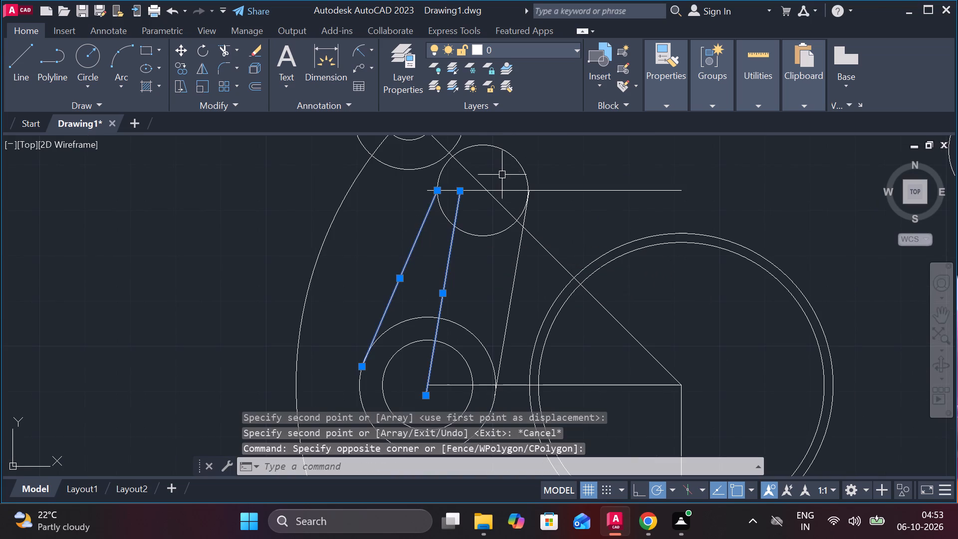
pyautogui.press('e')
pyautogui.press('Return')
# Erase the diameter 20 circle on the upper horizontal line.
pyautogui.scroll(-1, 613, 229)
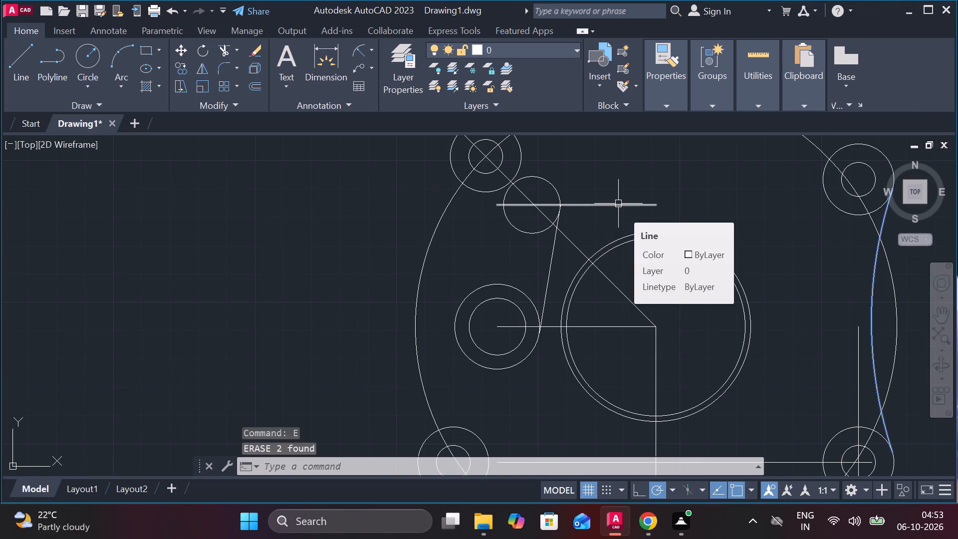
pyautogui.click(550, 189)
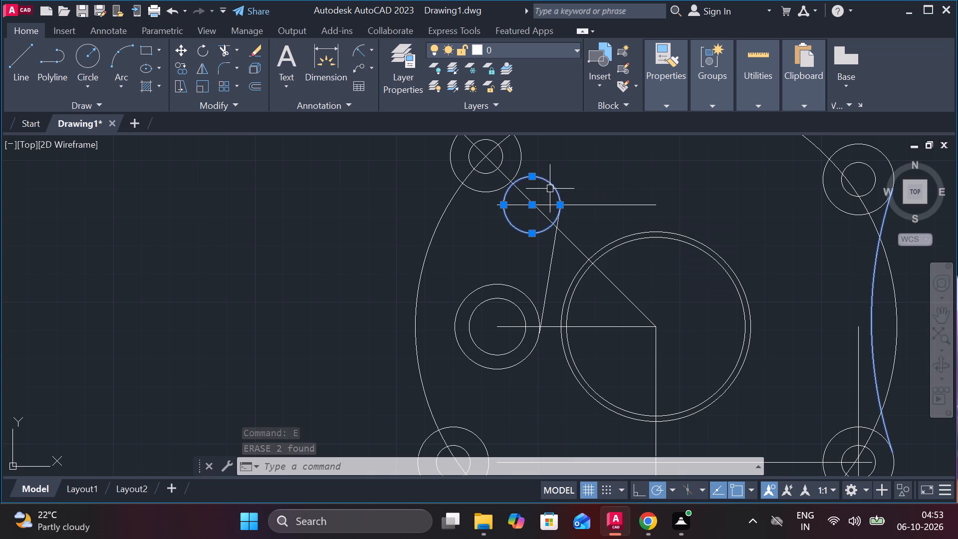
pyautogui.press('e')
pyautogui.press('Return')
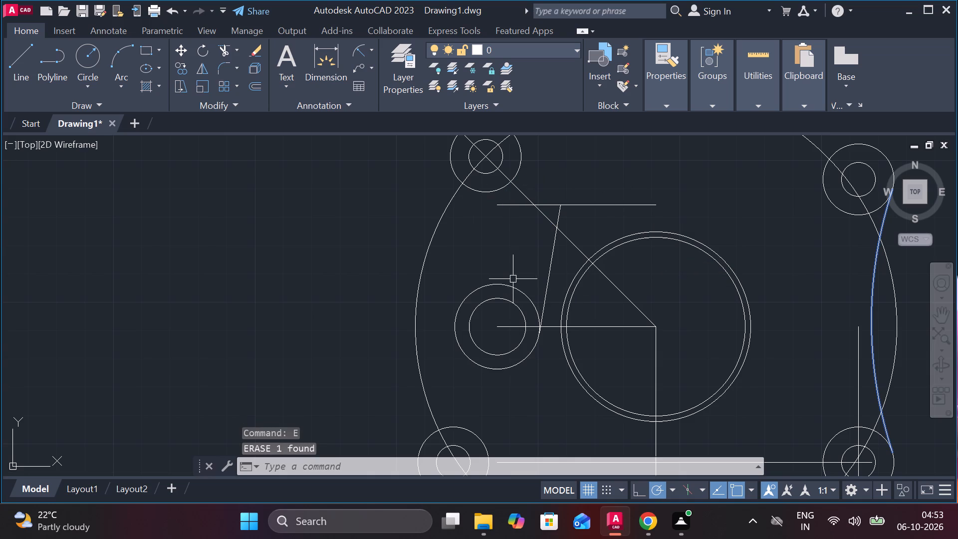
# Erase the two concentric circles of the boss at the lower end of the remaining inclined line.
pyautogui.click(516, 290)
pyautogui.click(512, 309)
pyautogui.click(512, 307)
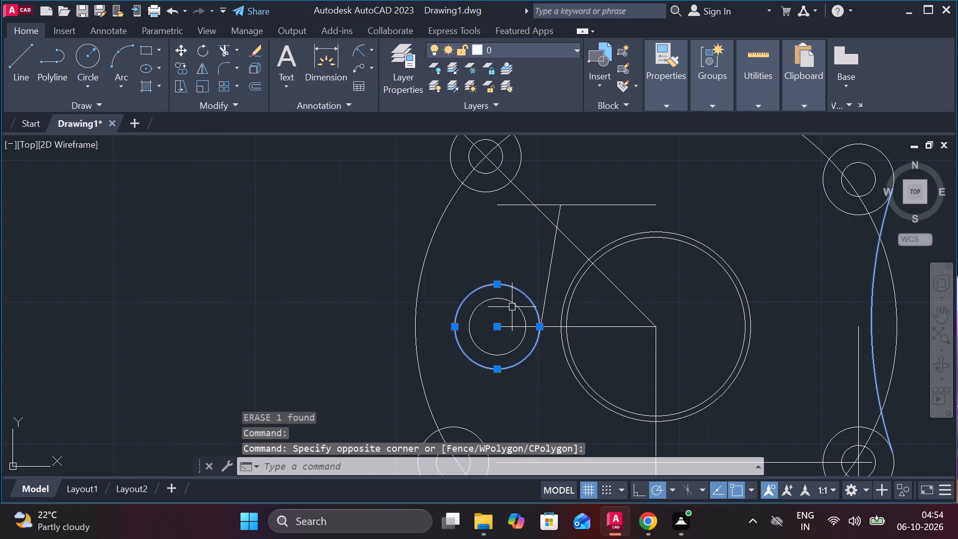
pyautogui.click(512, 306)
pyautogui.press('e')
pyautogui.press('Return')
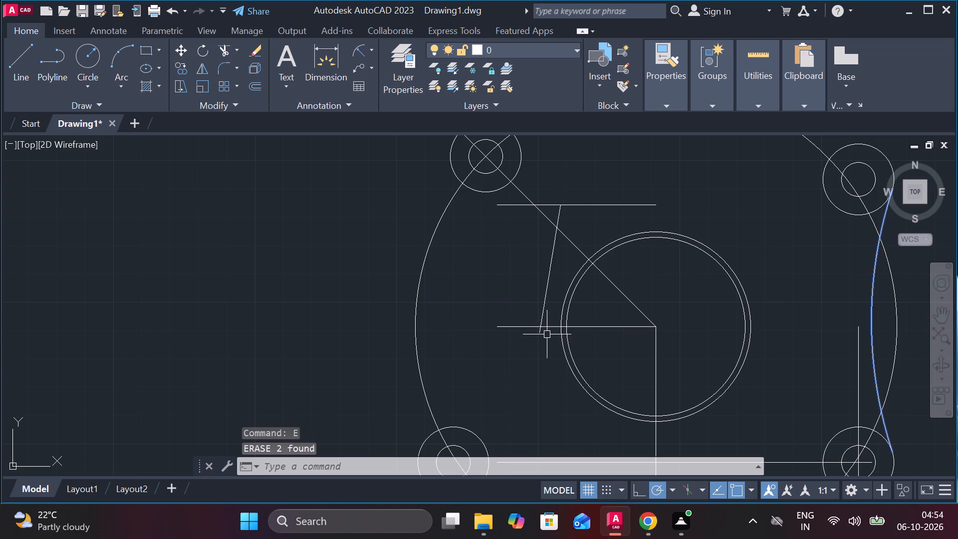
pyautogui.scroll(1, 537, 332)
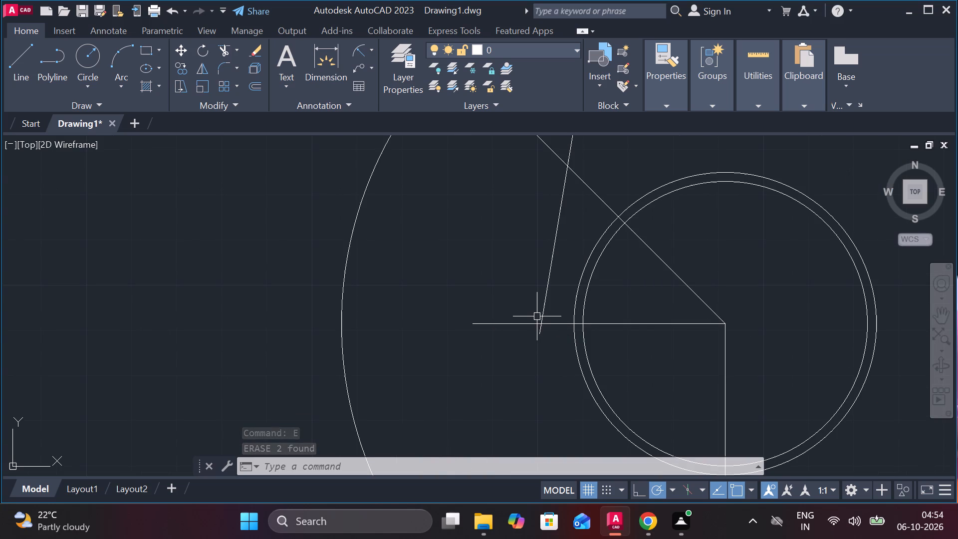
# Draw a vertical line upward from the left end of the horizontal line through the central circles' centre.
pyautogui.click(27, 61)
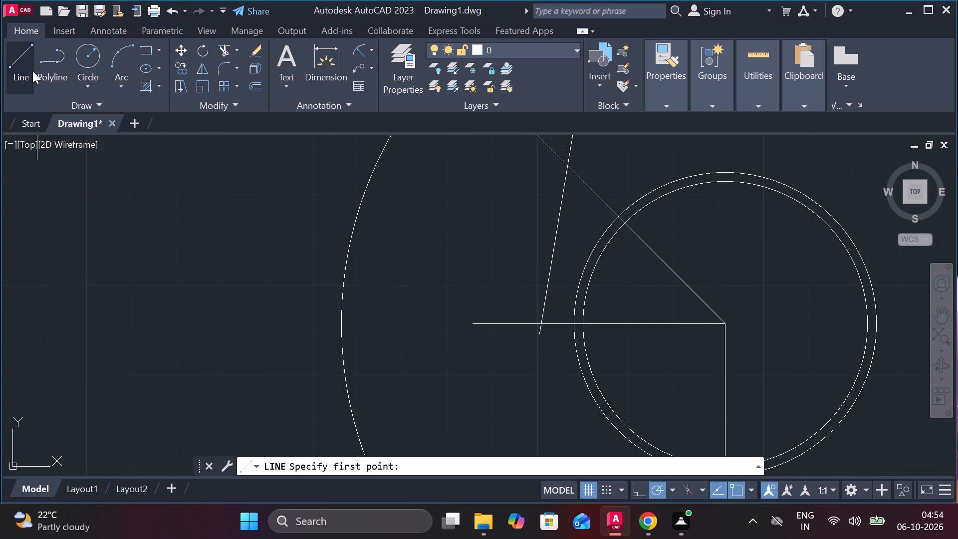
pyautogui.click(471, 321)
pyautogui.scroll(-2, 471, 174)
pyautogui.moveTo(471, 174); pyautogui.dragTo(468, 249, button='middle')
pyautogui.scroll(2, 464, 247)
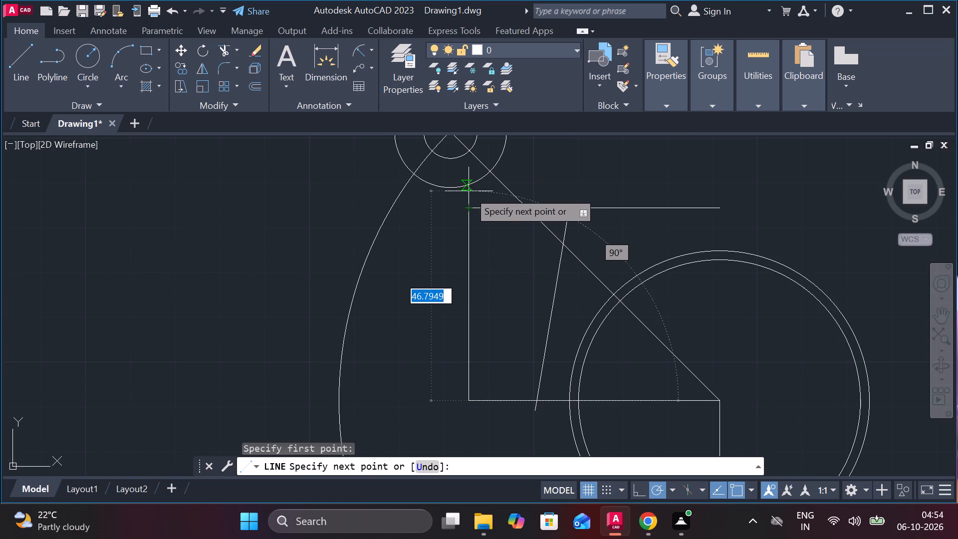
pyautogui.click(470, 257)
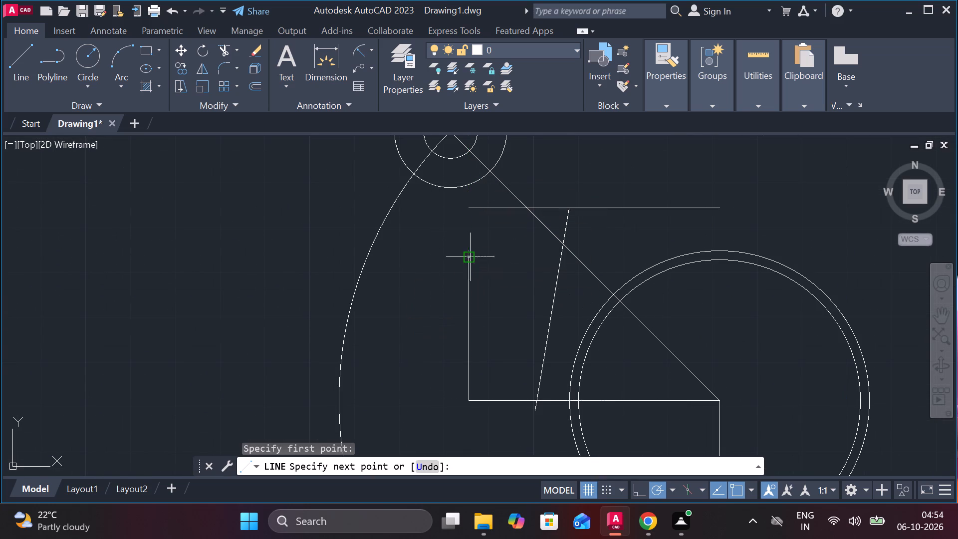
pyautogui.press('Escape')
# Check the angle between the horizontal centre line and the inclined line with an angular dimension, without placing it.
pyautogui.moveTo(508, 325); pyautogui.dragTo(494, 273, button='middle')
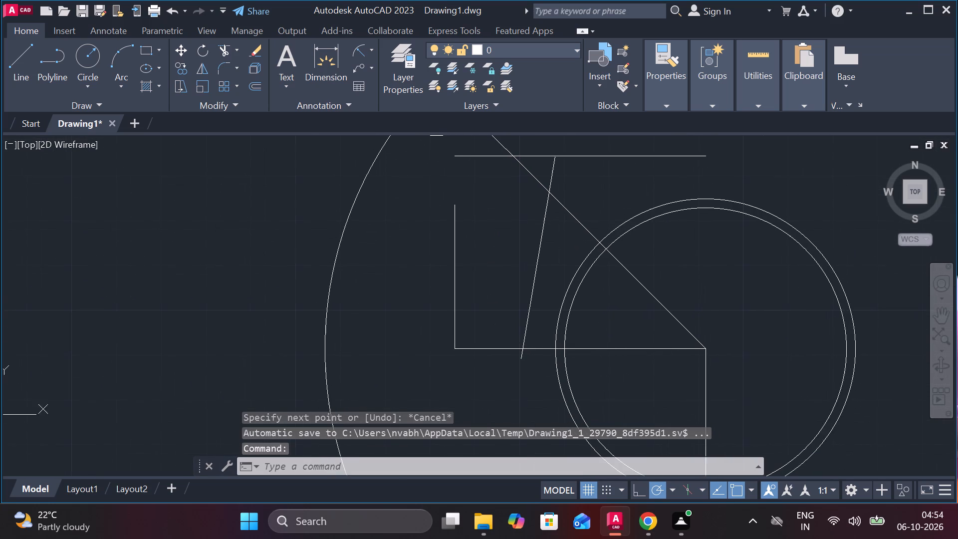
pyautogui.click(374, 45)
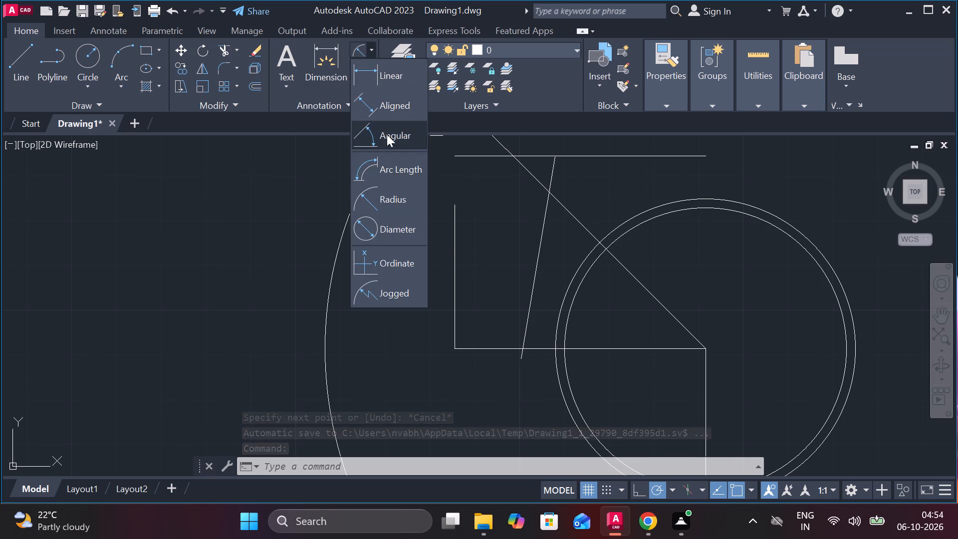
pyautogui.click(385, 134)
pyautogui.click(472, 348)
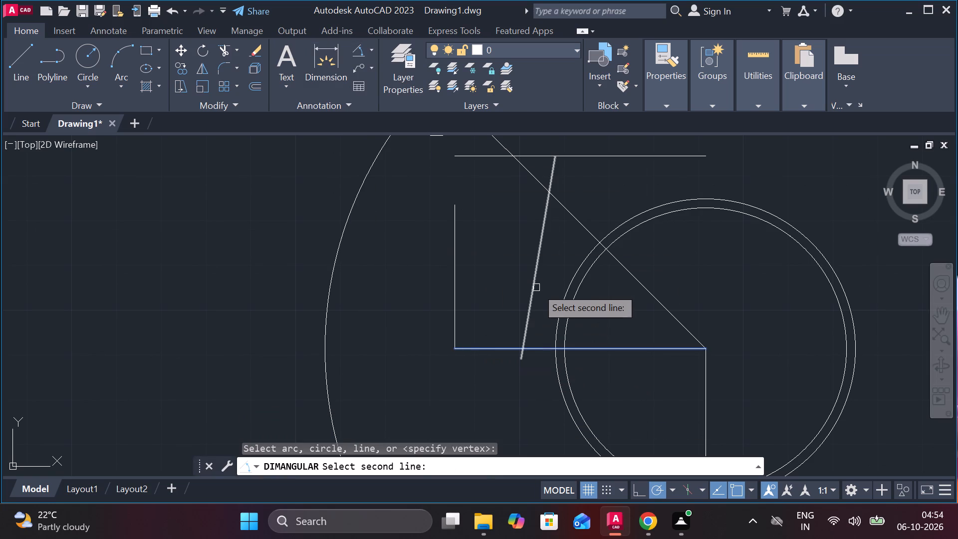
pyautogui.click(528, 284)
pyautogui.click(531, 282)
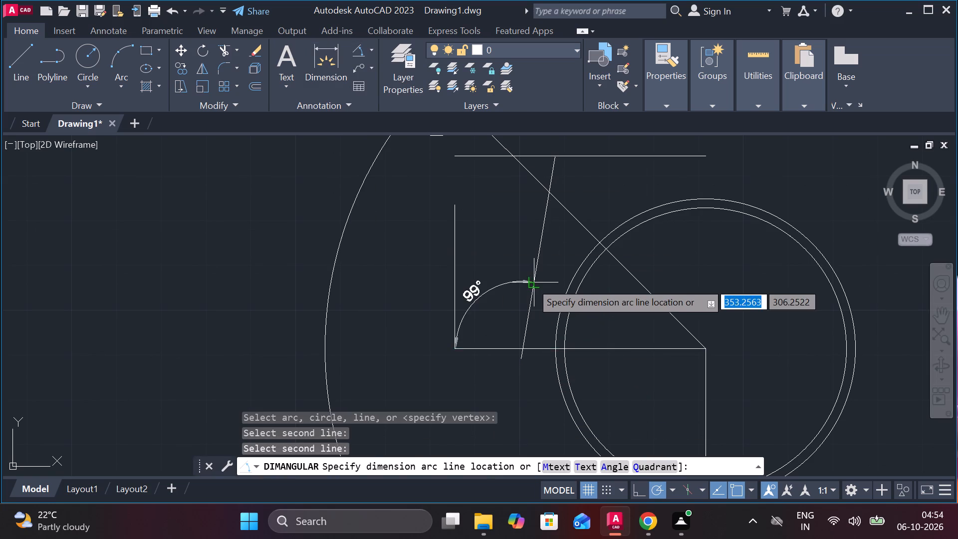
pyautogui.press('Escape')
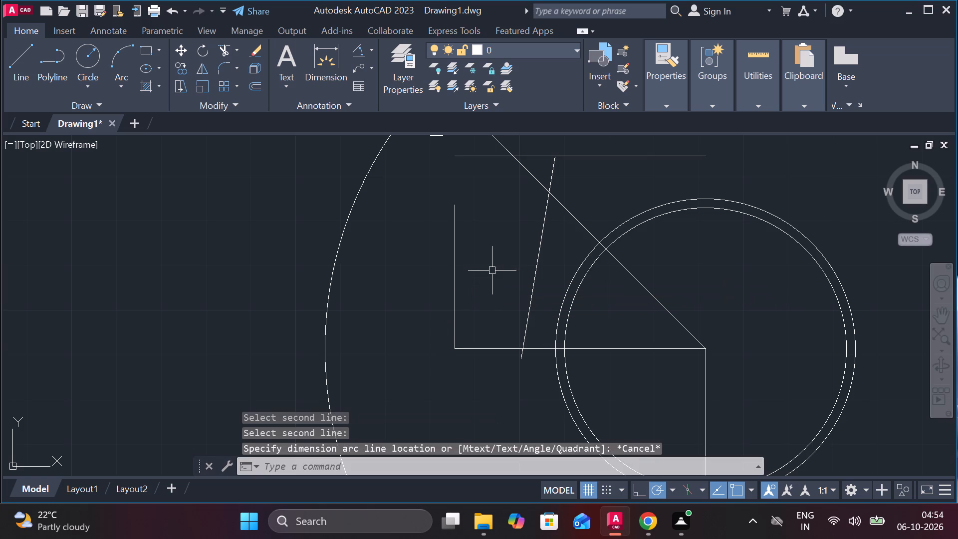
# Offset the inclined line through a point a short distance to its left.
pyautogui.click(537, 287)
pyautogui.press('o')
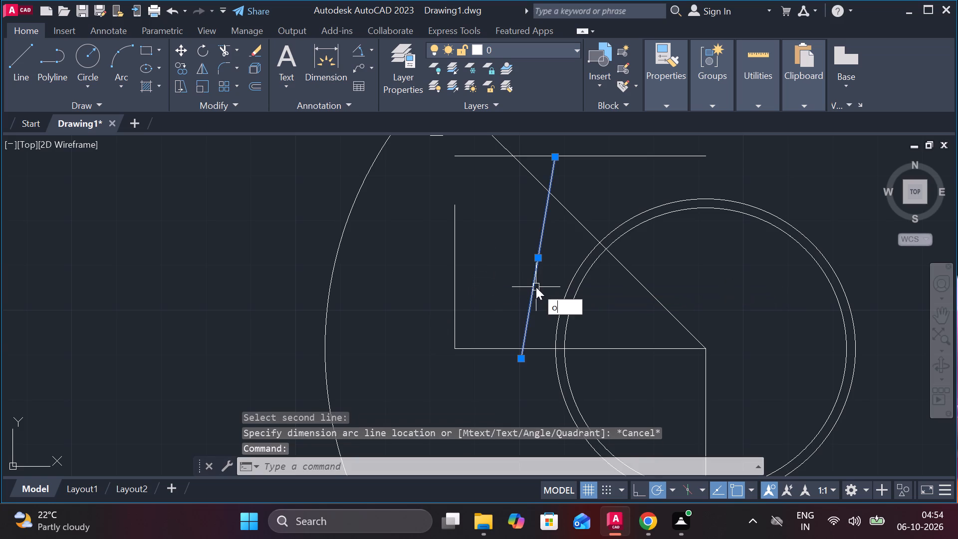
pyautogui.press('Return')
pyautogui.press('Return')
pyautogui.click(512, 284)
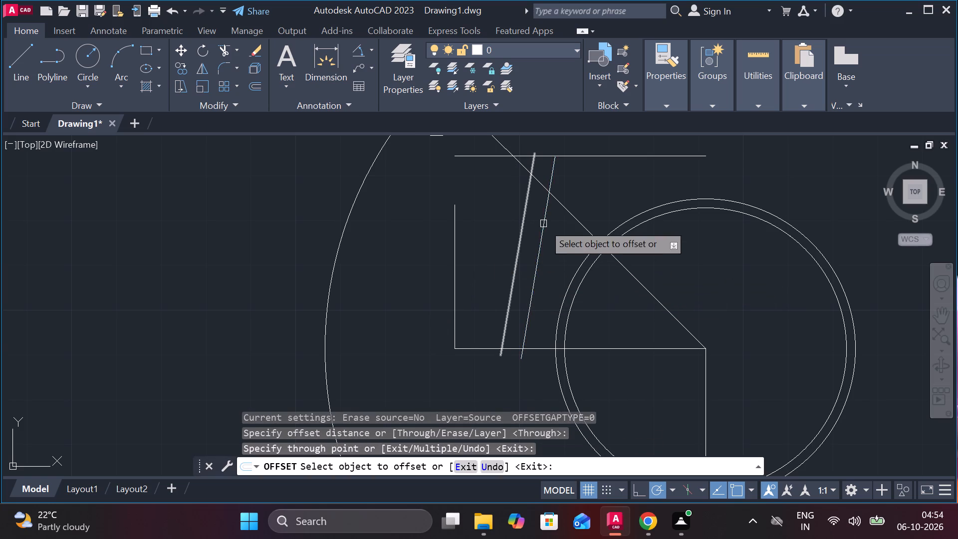
pyautogui.press('Escape')
# Check the angle between the horizontal centre line and the offset inclined line, without placing the dimension.
pyautogui.click(362, 53)
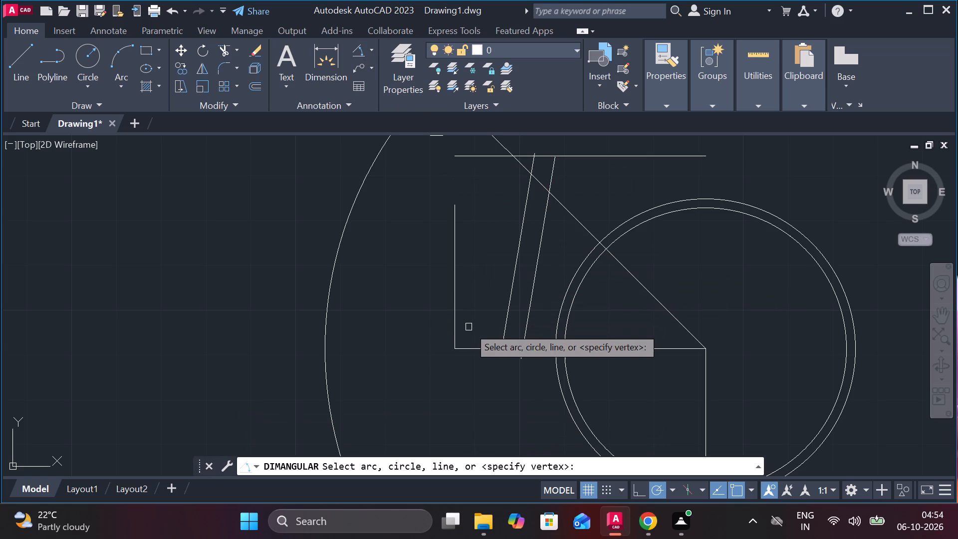
pyautogui.click(462, 349)
pyautogui.click(505, 324)
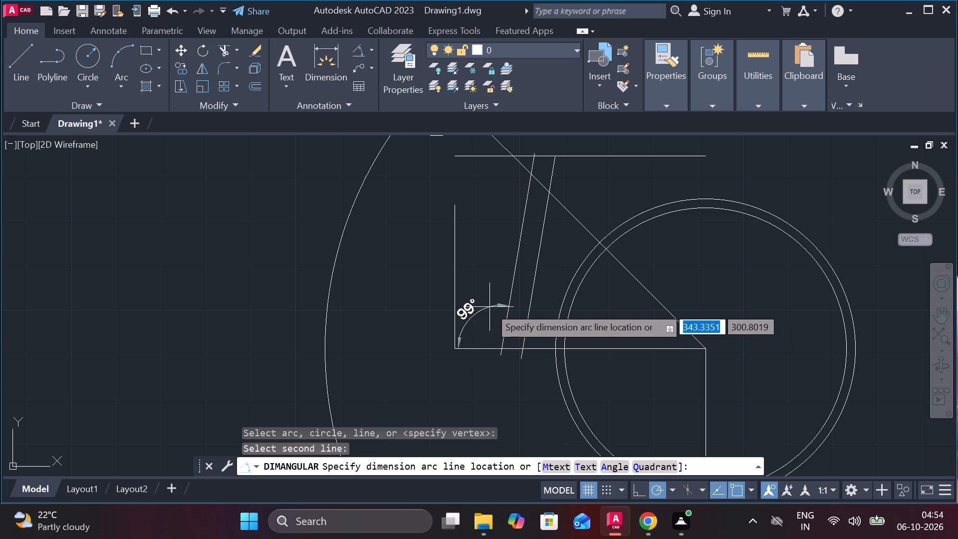
pyautogui.press('Escape')
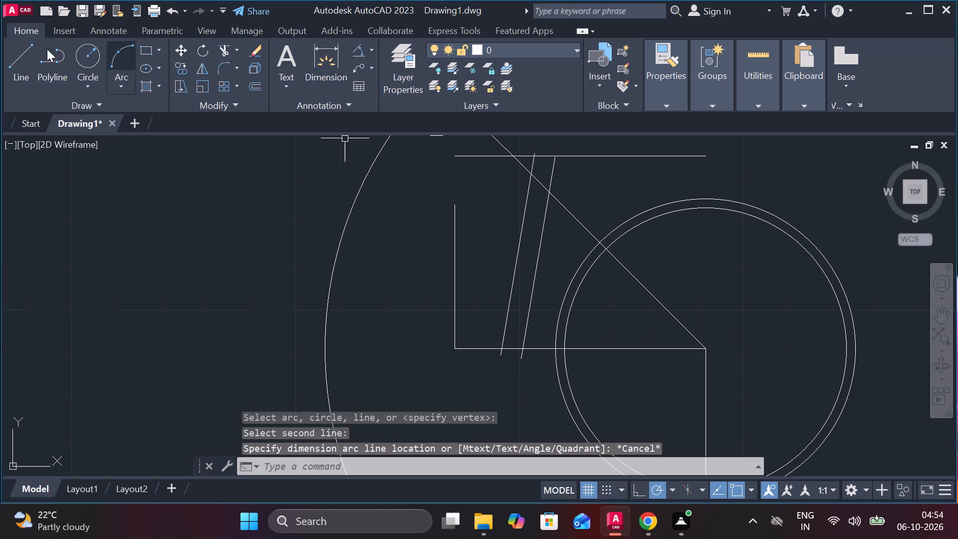
# Draw a circle of radius 10 centred on the corner of the new vertical line and the horizontal centre line.
pyautogui.click(88, 58)
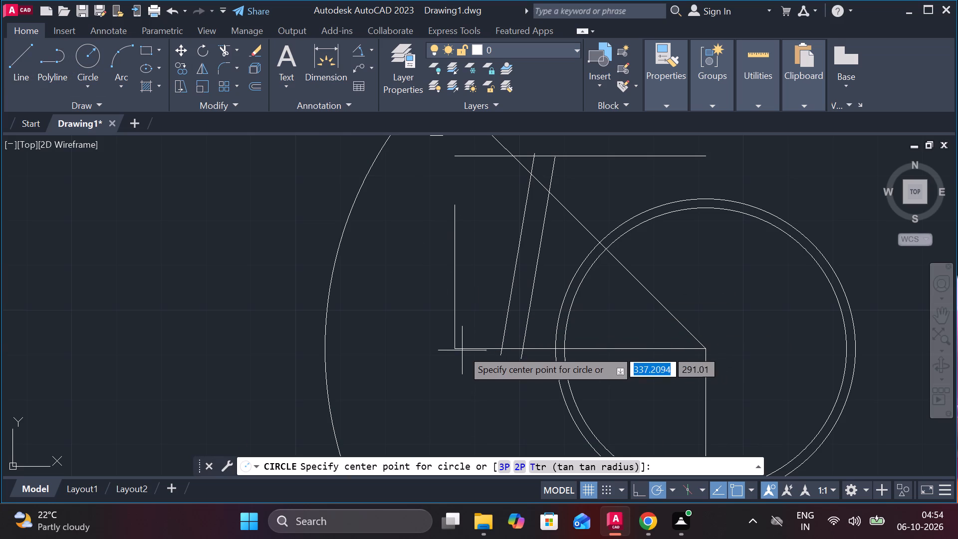
pyautogui.click(457, 346)
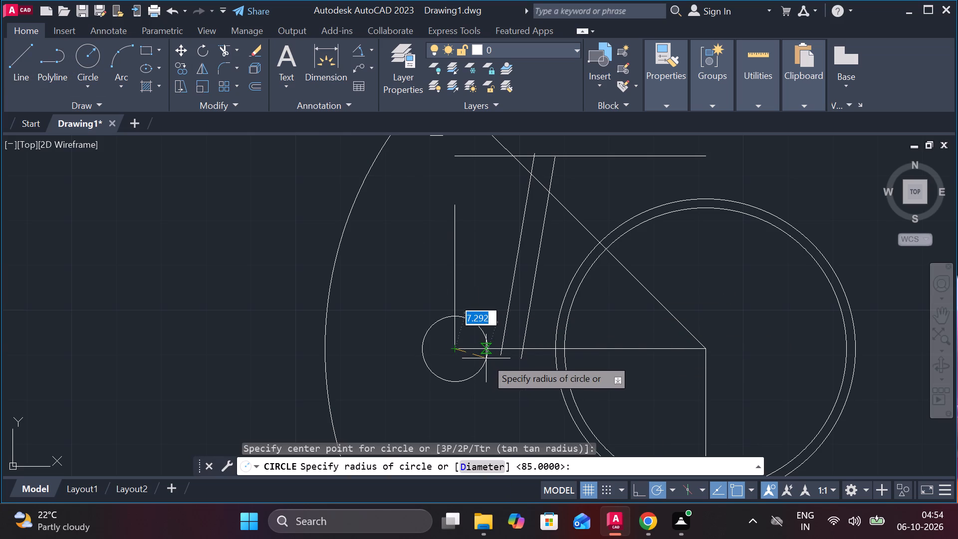
pyautogui.press('1')
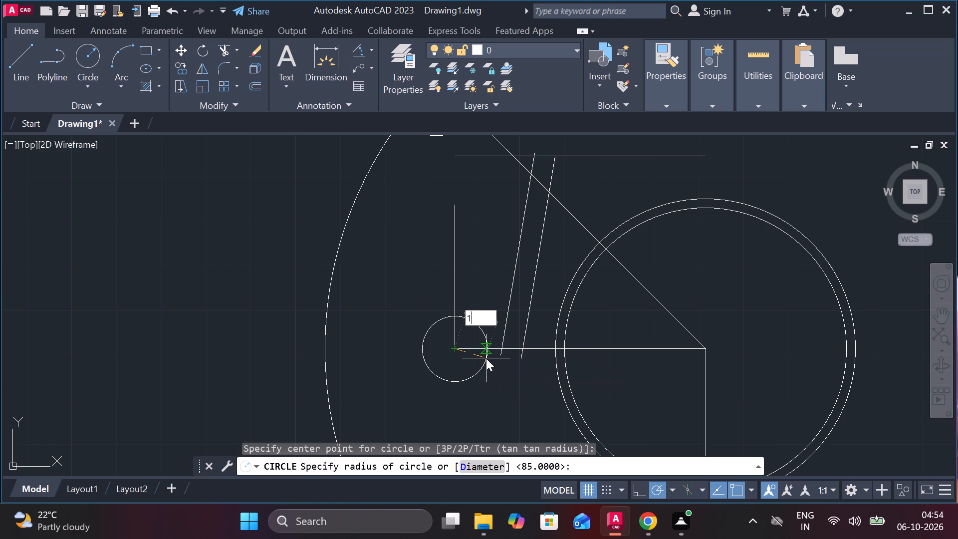
pyautogui.press('0')
pyautogui.press('Return')
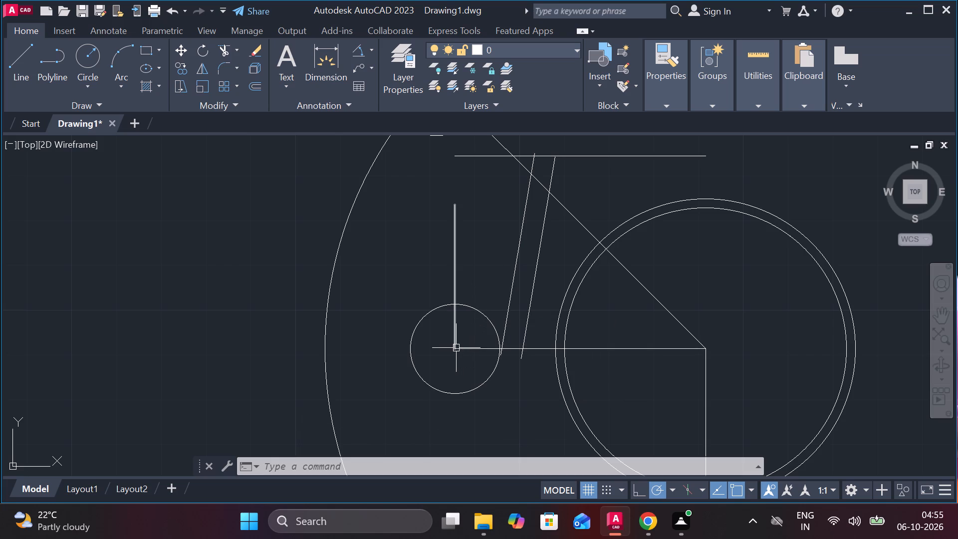
# Move the left inclined line from its lower end to the radius 10 circle's right quadrant on the horizontal centre line.
pyautogui.click(513, 283)
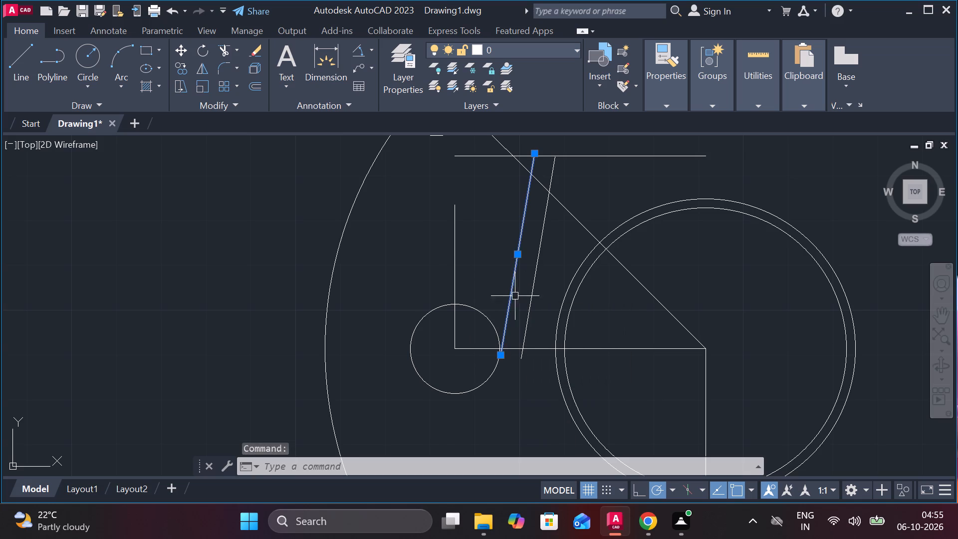
pyautogui.scroll(2, 503, 344)
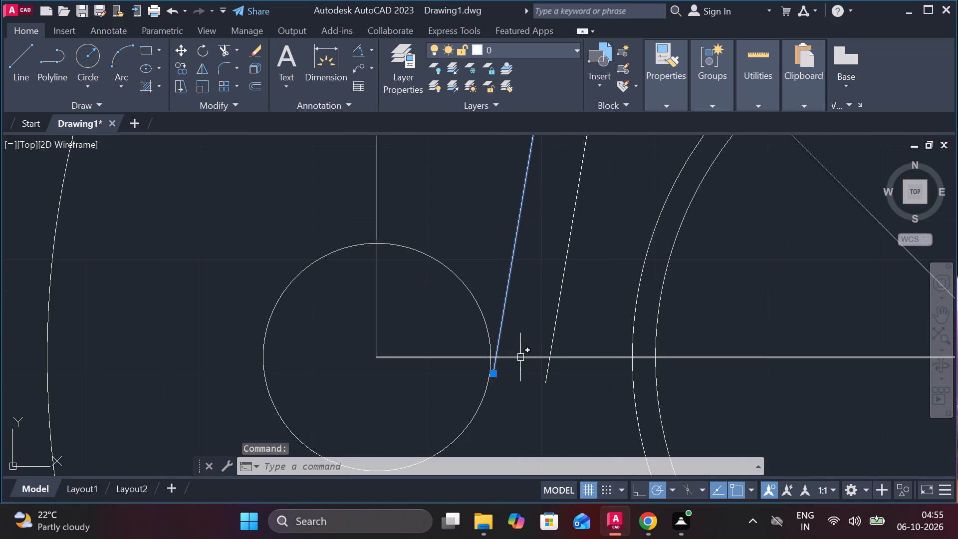
pyautogui.press('m')
pyautogui.press('Return')
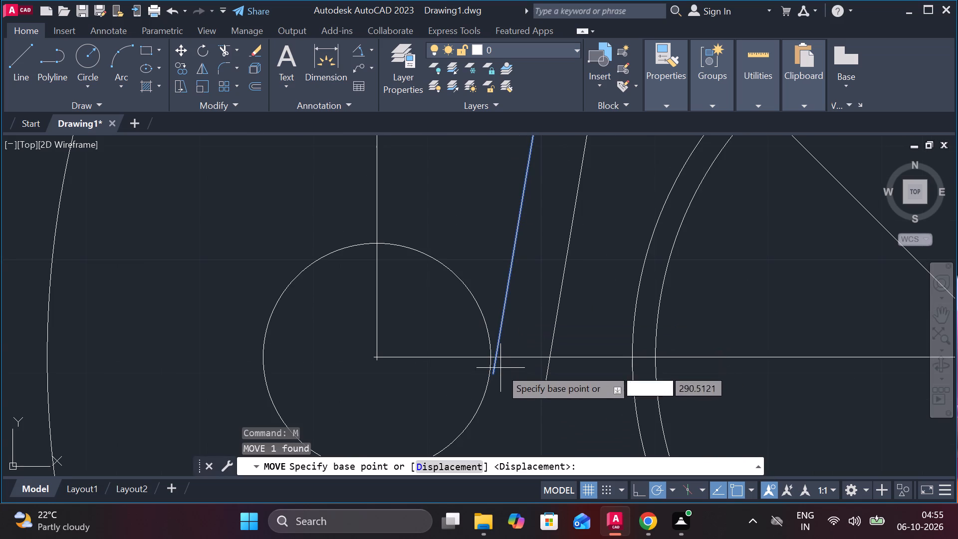
pyautogui.click(498, 374)
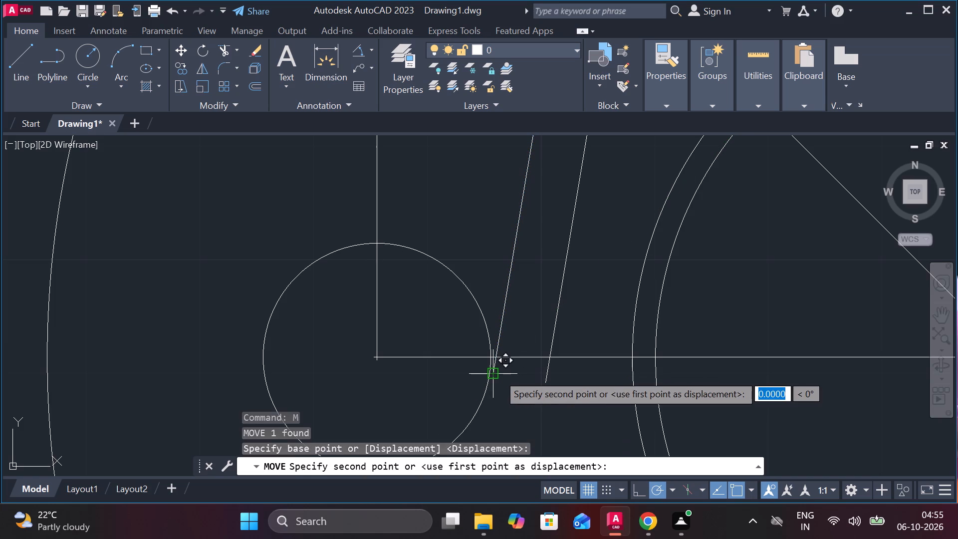
pyautogui.scroll(2, 498, 367)
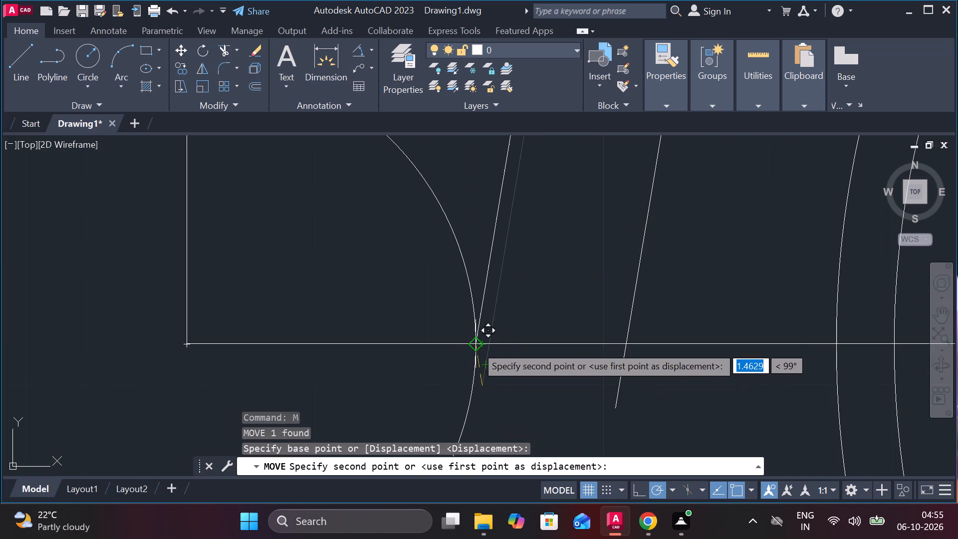
pyautogui.scroll(1, 475, 341)
pyautogui.click(473, 347)
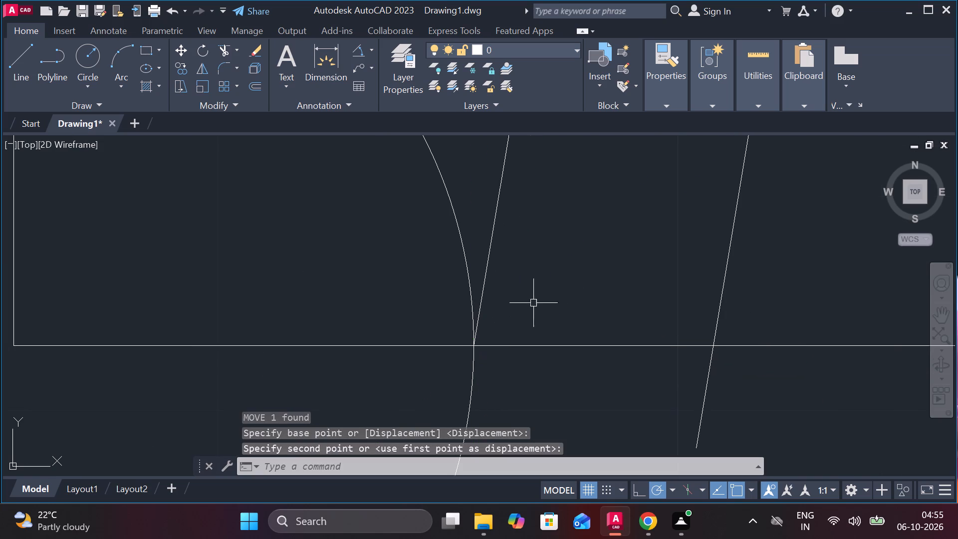
# Check the angle between the moved inclined line and the horizontal centre line, without placing the dimension.
pyautogui.scroll(3, 479, 314)
pyautogui.scroll(-3, 505, 297)
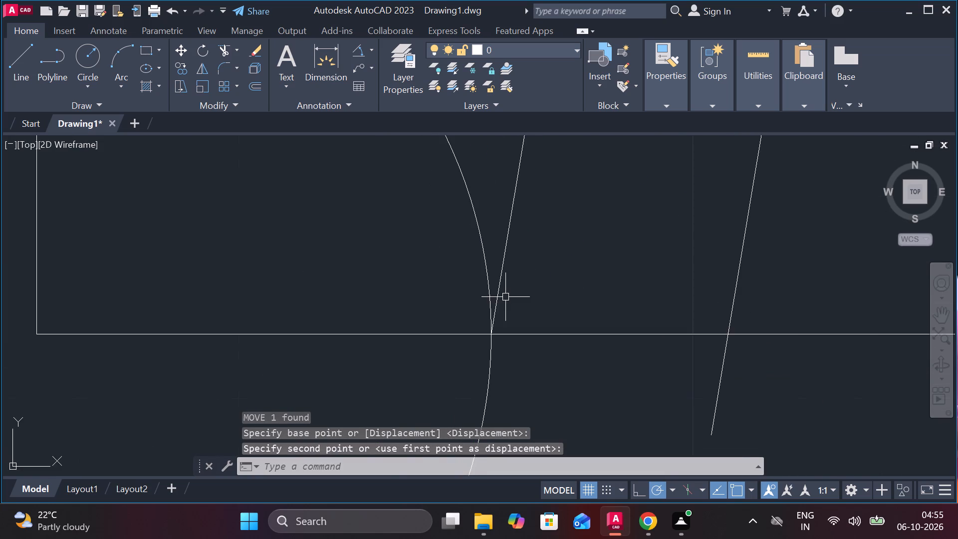
pyautogui.scroll(-5, 507, 295)
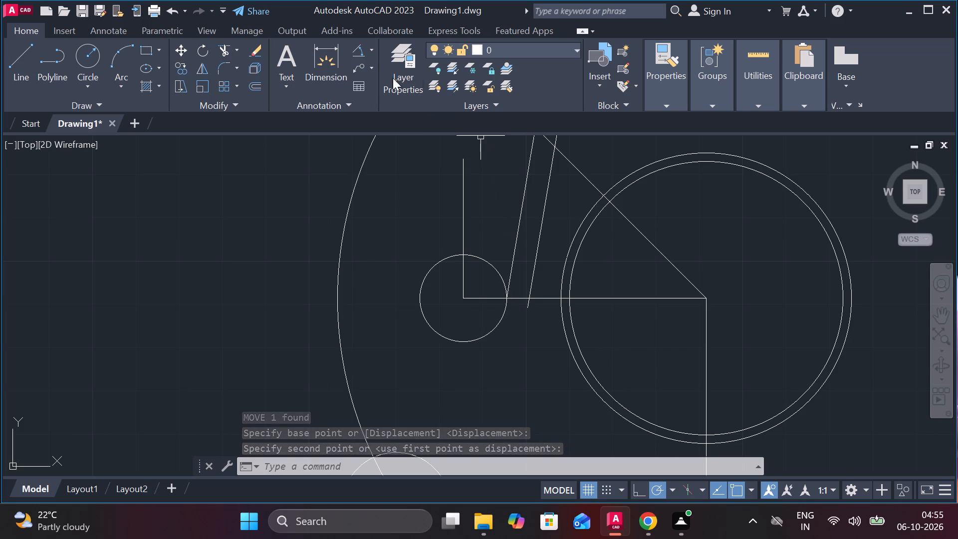
pyautogui.click(360, 46)
pyautogui.click(515, 244)
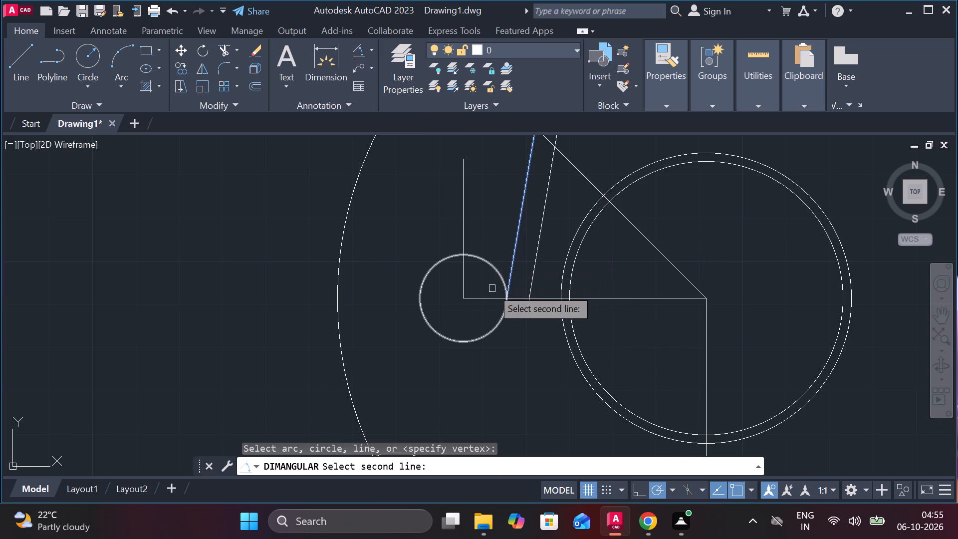
pyautogui.click(489, 299)
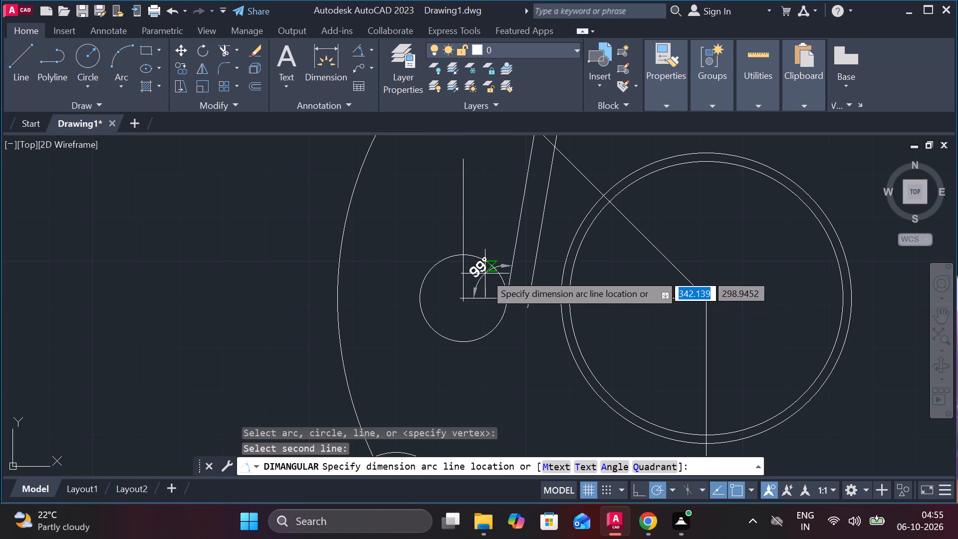
pyautogui.scroll(1, 485, 273)
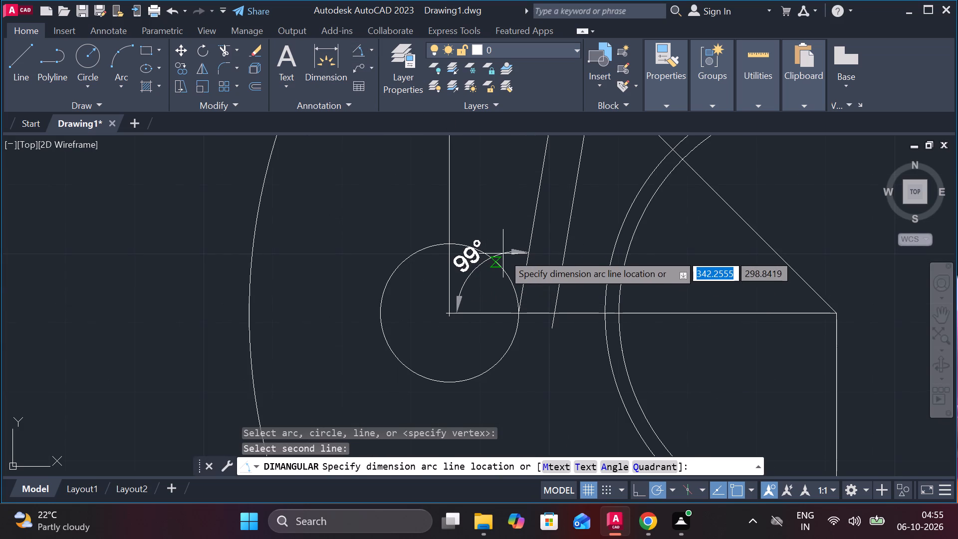
pyautogui.press('Escape')
# Erase the right one of the two parallel inclined lines.
pyautogui.scroll(-2, 503, 254)
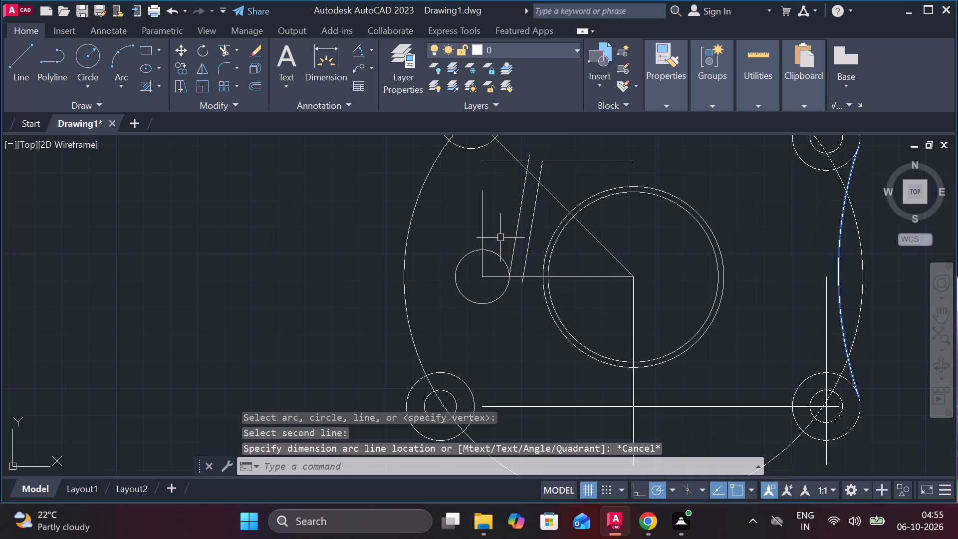
pyautogui.moveTo(504, 215); pyautogui.dragTo(528, 276, button='middle')
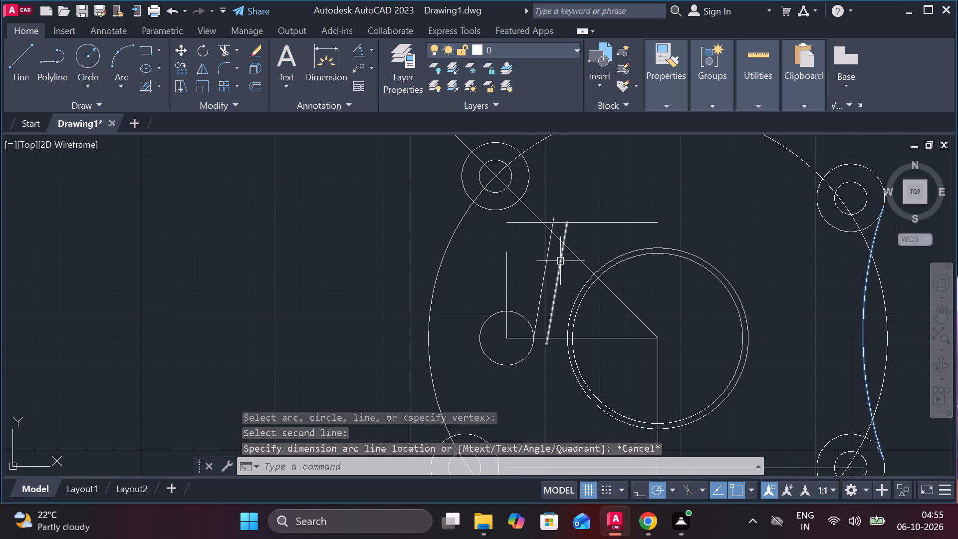
pyautogui.click(561, 261)
pyautogui.press('e')
pyautogui.press('Return')
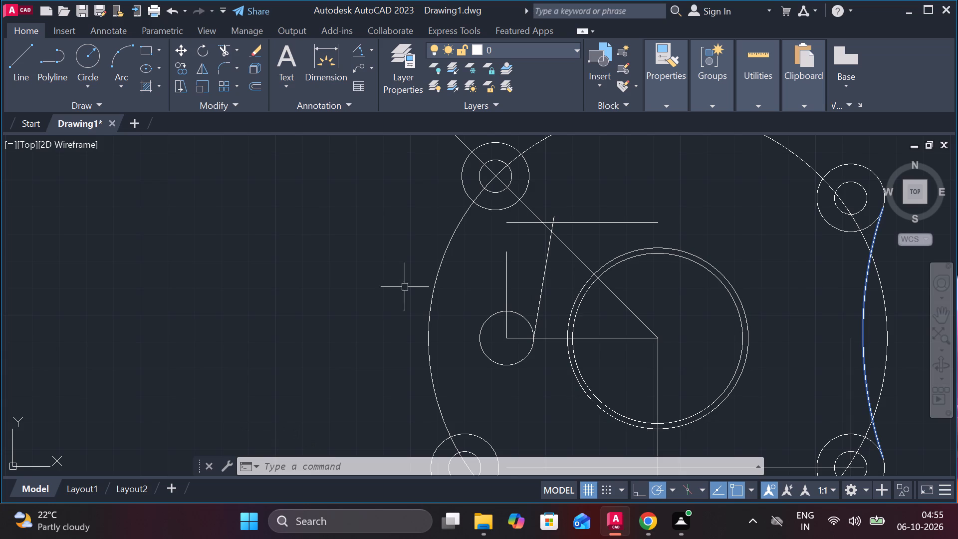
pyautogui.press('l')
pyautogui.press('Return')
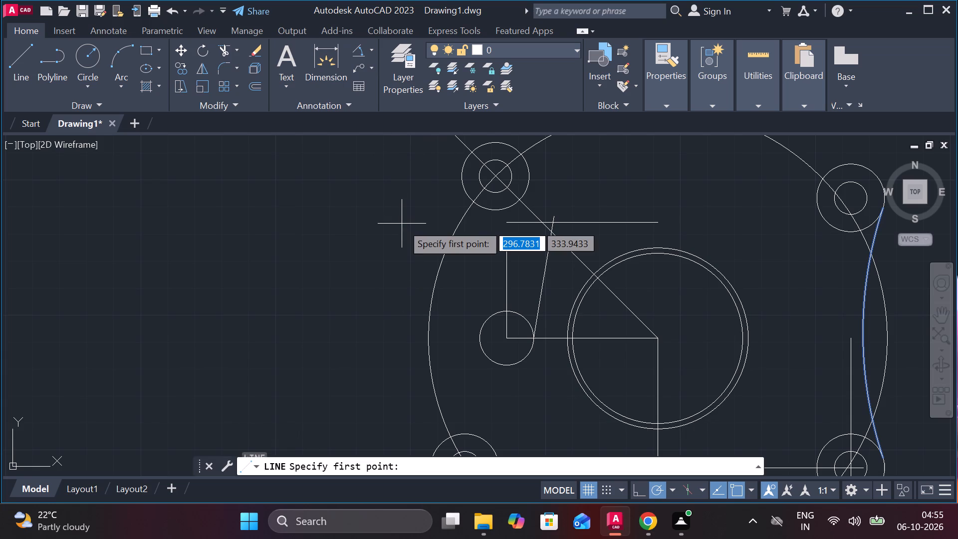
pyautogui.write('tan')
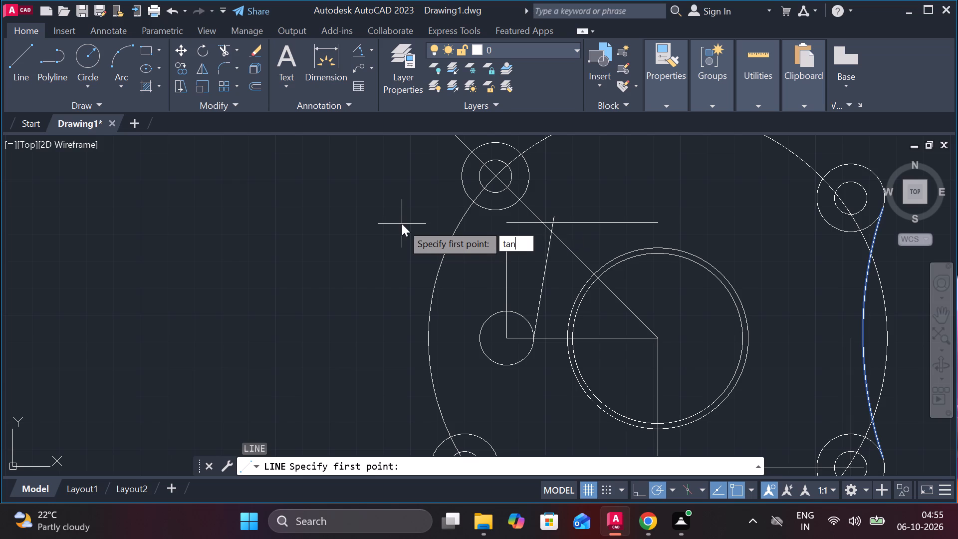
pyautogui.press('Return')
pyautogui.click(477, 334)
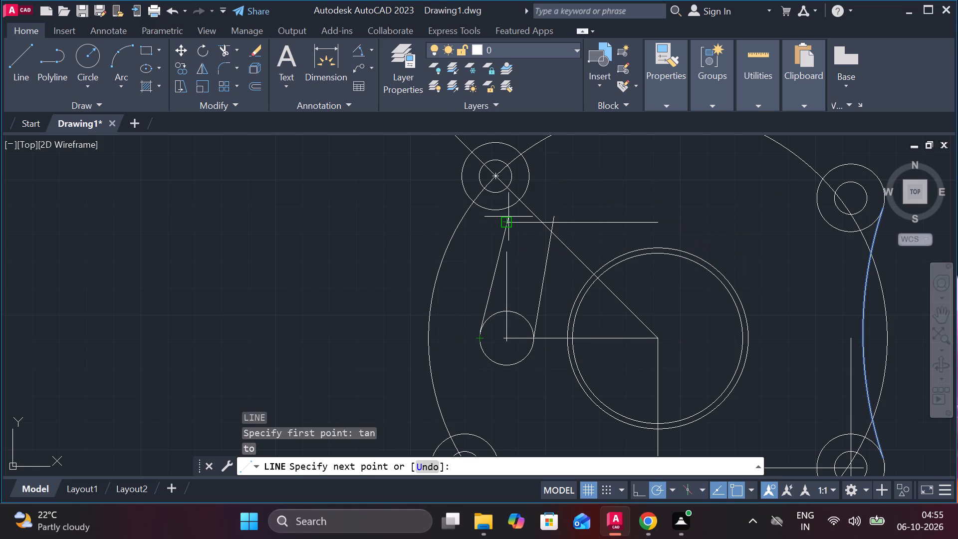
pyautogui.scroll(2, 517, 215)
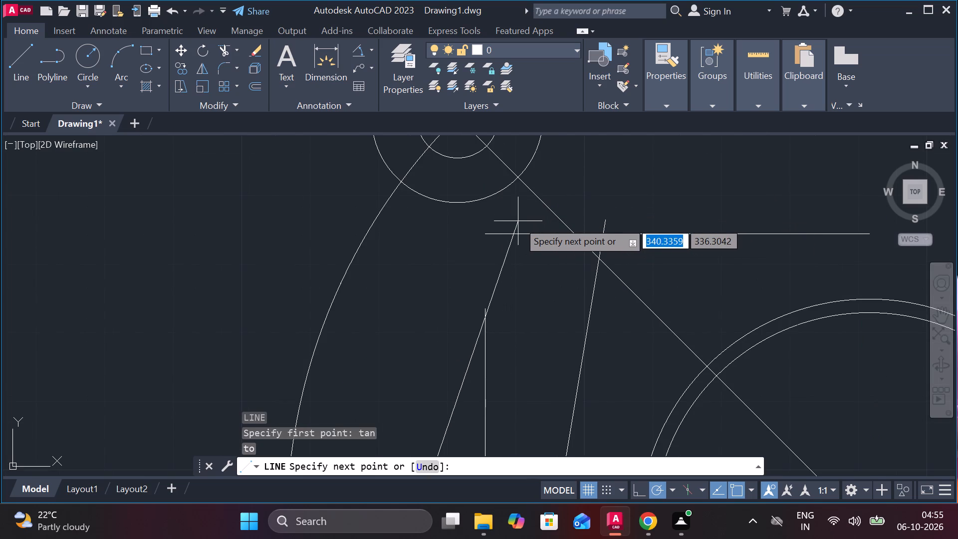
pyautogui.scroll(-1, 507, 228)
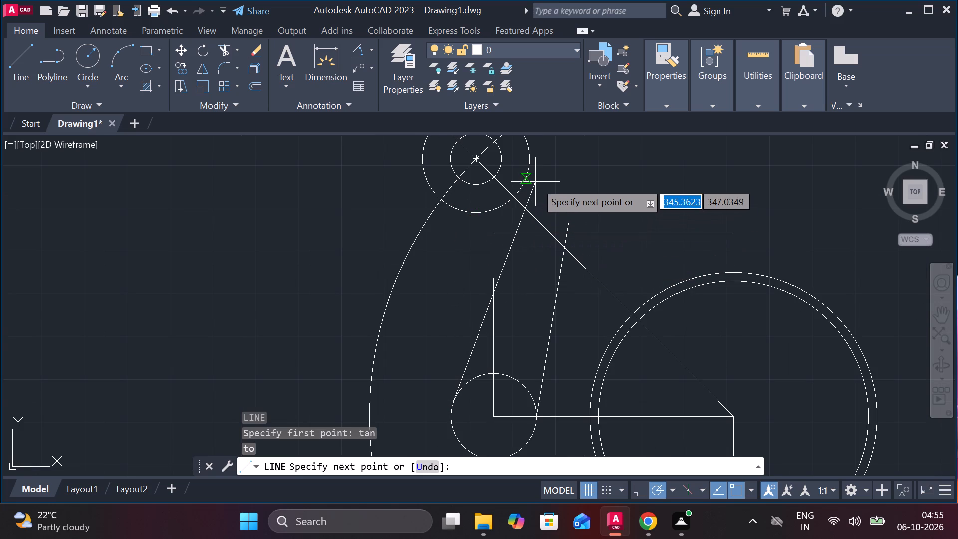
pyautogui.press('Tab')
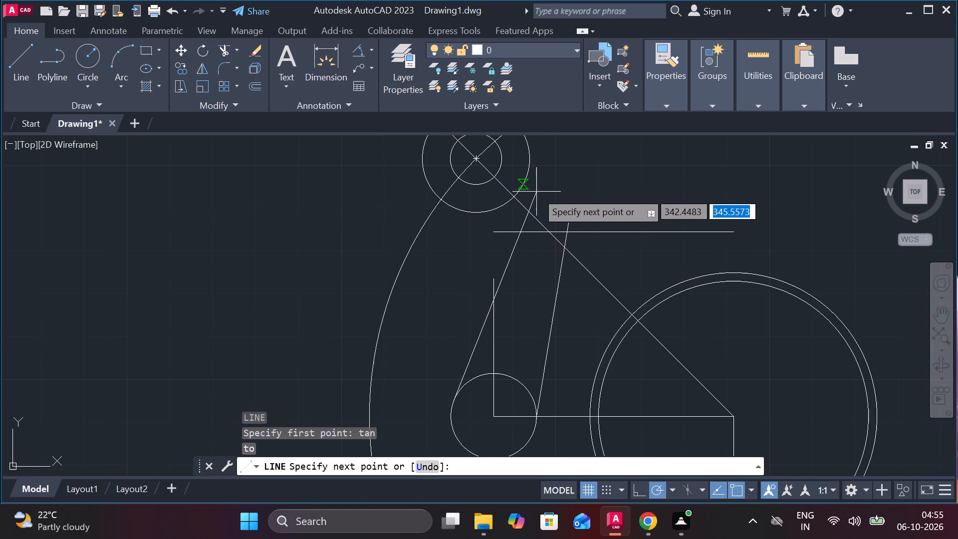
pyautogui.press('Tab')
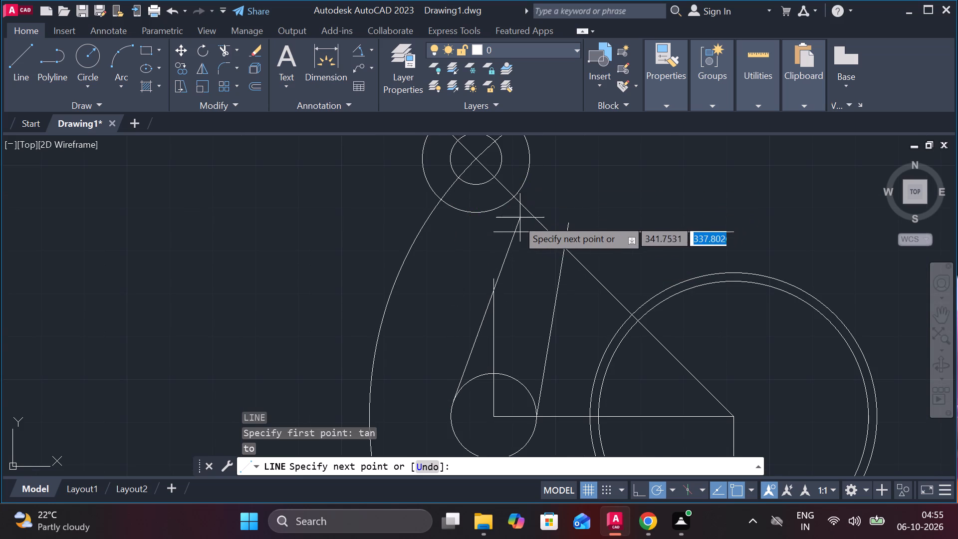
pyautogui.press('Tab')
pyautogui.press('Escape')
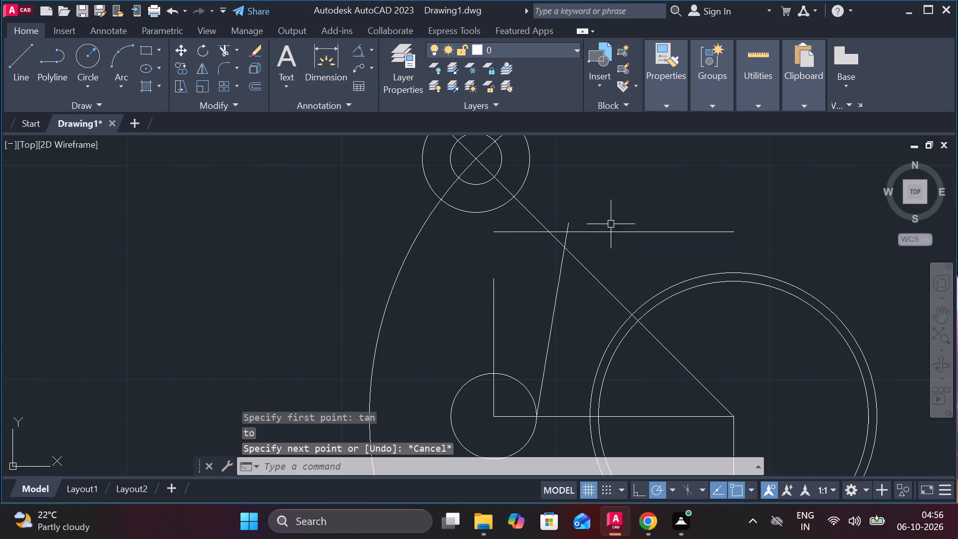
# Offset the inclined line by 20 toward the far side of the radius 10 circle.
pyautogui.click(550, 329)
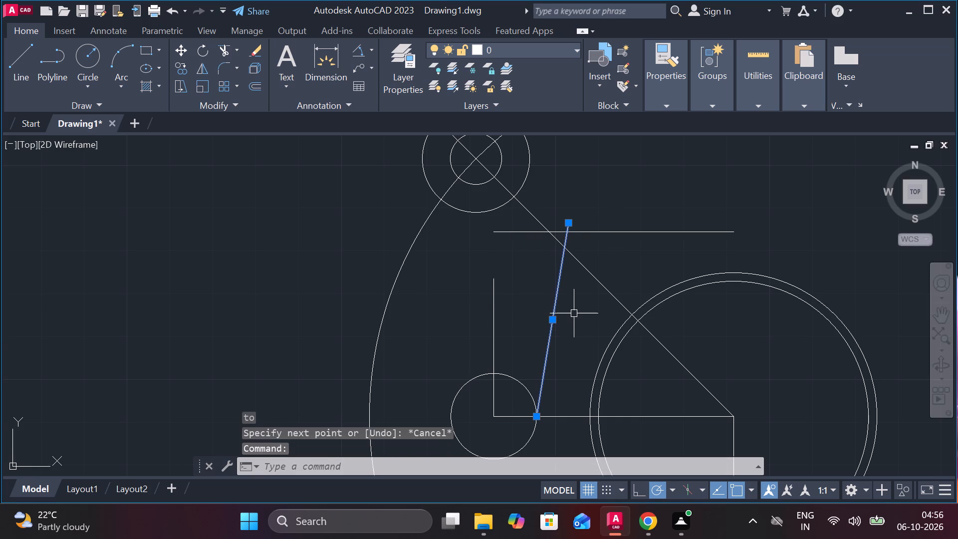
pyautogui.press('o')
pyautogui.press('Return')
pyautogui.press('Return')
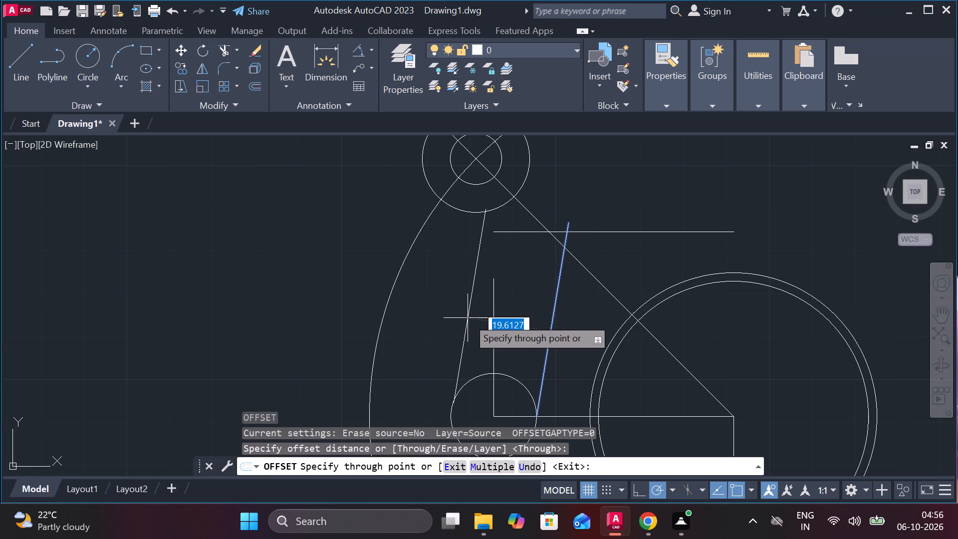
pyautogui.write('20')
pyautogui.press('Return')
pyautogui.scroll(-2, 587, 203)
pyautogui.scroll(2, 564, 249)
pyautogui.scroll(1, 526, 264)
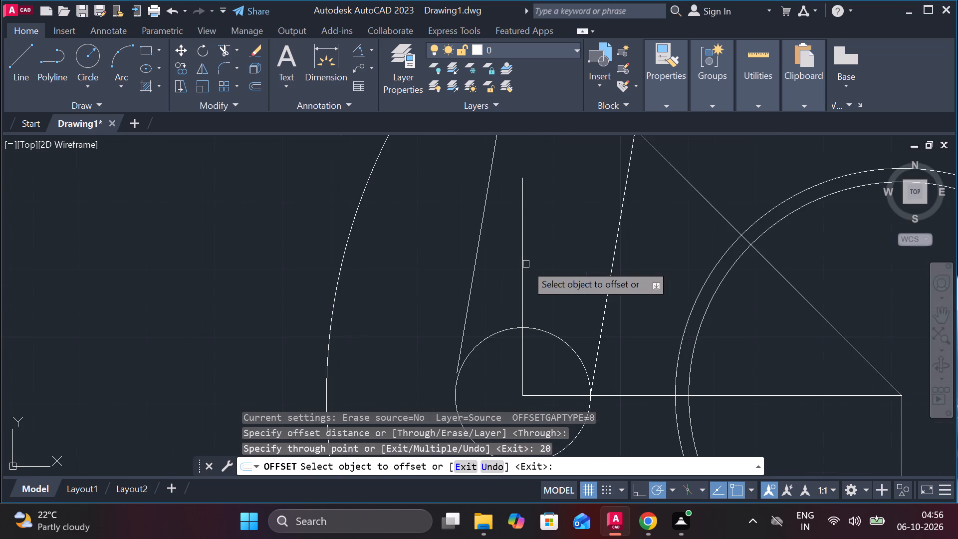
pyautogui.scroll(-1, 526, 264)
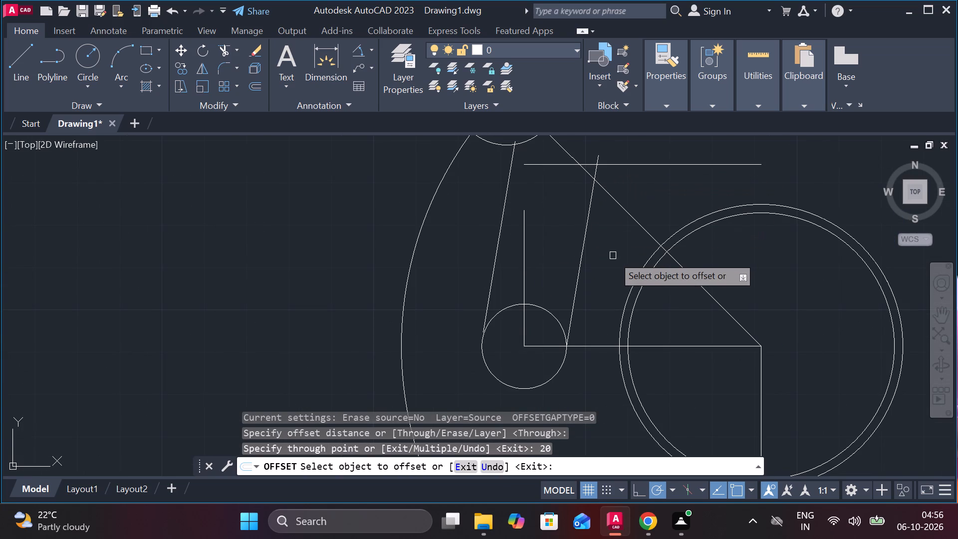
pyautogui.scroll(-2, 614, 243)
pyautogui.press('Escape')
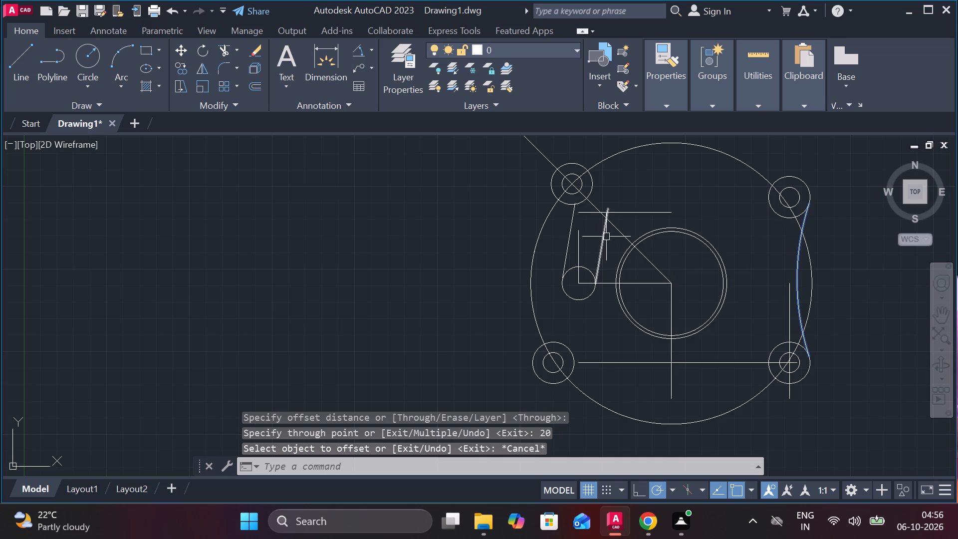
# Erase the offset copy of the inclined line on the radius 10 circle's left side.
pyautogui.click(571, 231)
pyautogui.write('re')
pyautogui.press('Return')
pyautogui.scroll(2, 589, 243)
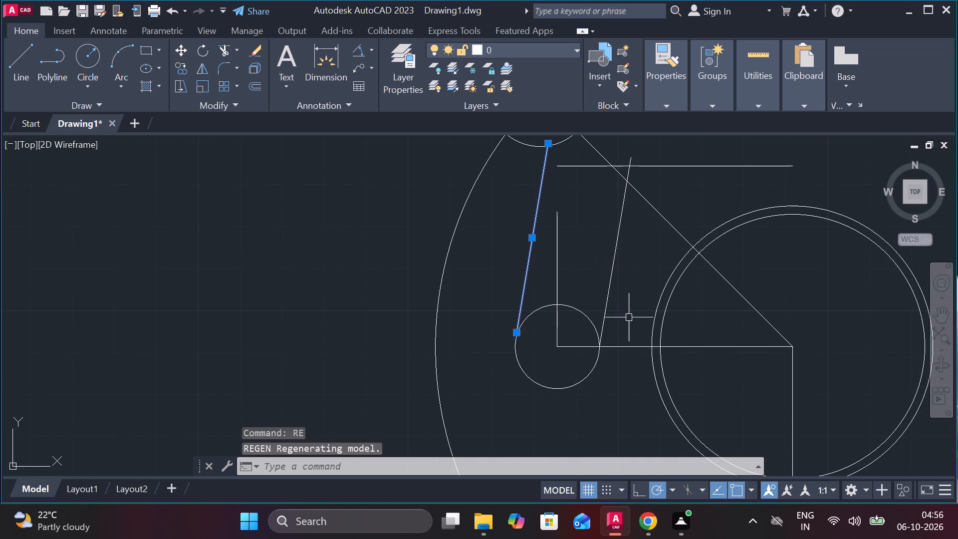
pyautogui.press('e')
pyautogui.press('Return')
# Copy the inclined line from its lower end to the centre of the radius 10 circle.
pyautogui.scroll(-1, 623, 288)
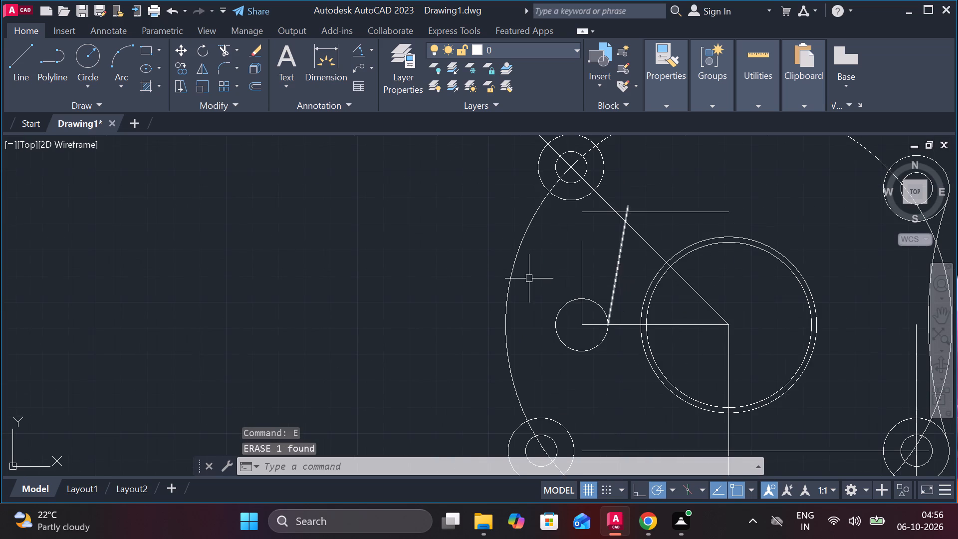
pyautogui.moveTo(527, 278); pyautogui.dragTo(453, 209, button='middle')
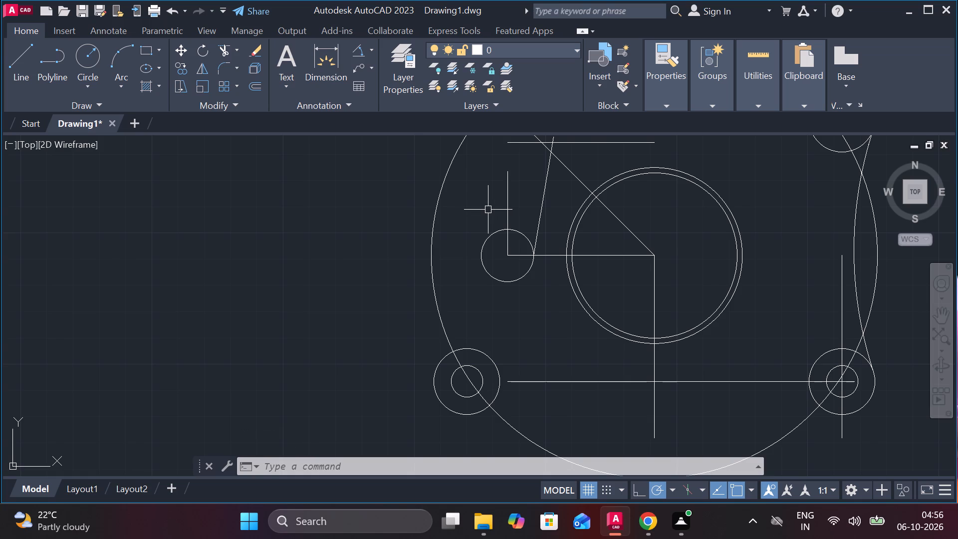
pyautogui.scroll(1, 575, 211)
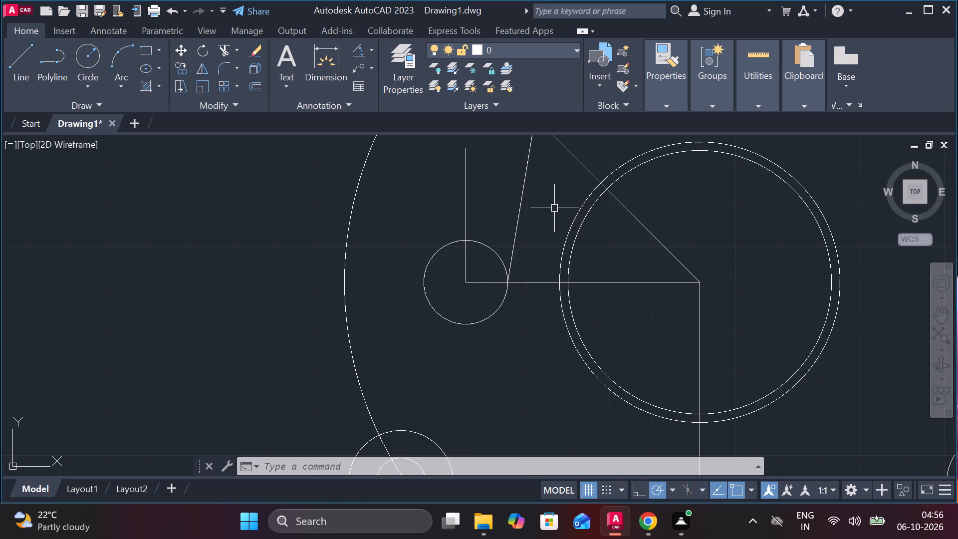
pyautogui.click(516, 229)
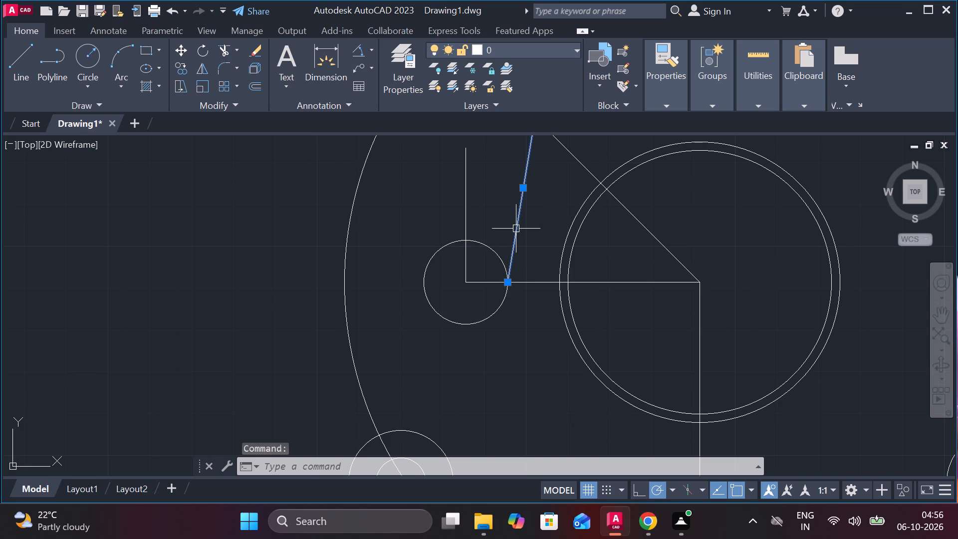
pyautogui.write('co')
pyautogui.press('Return')
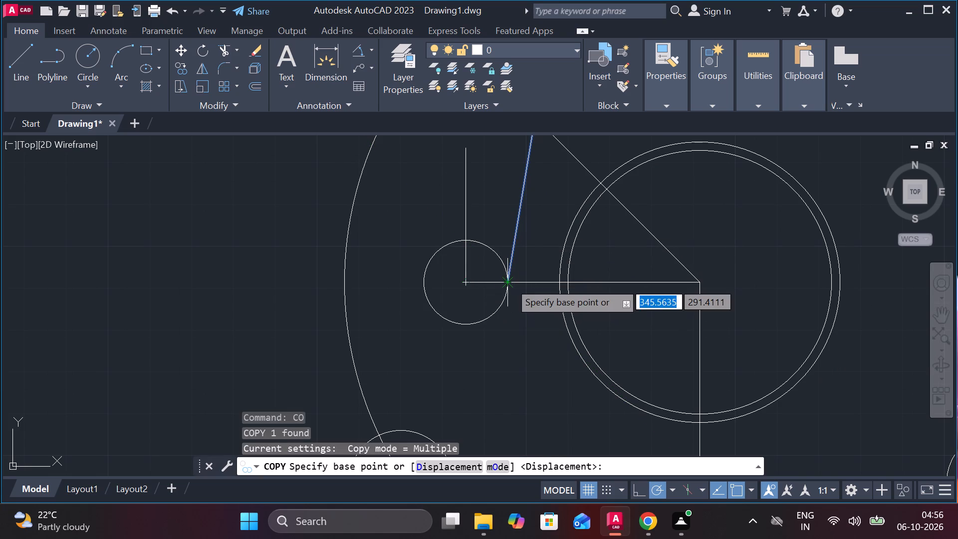
pyautogui.click(509, 282)
pyautogui.scroll(2, 472, 283)
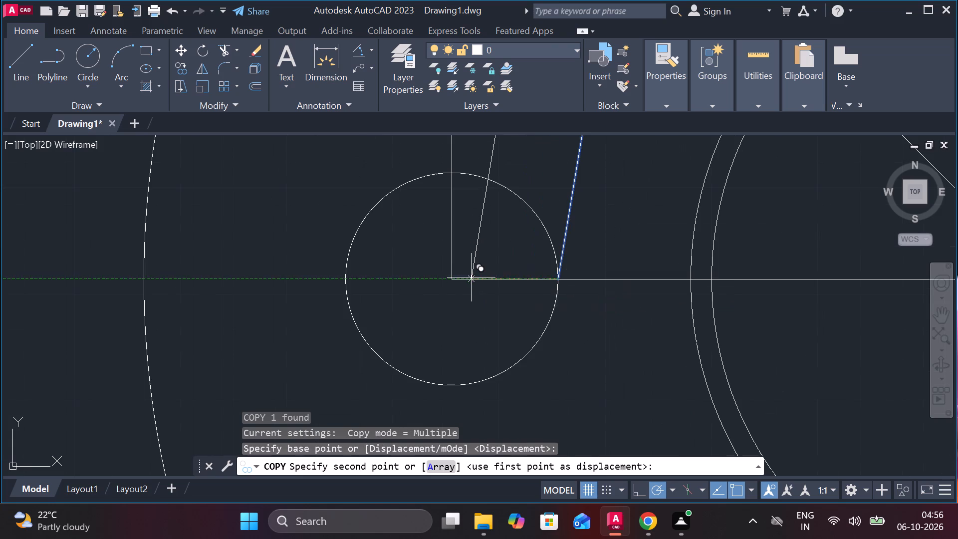
pyautogui.click(454, 280)
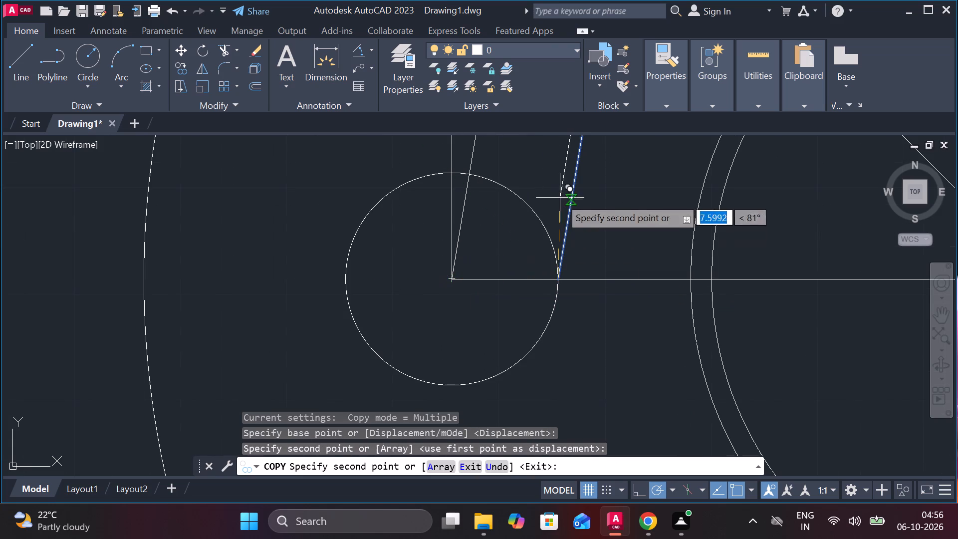
pyautogui.press('Escape')
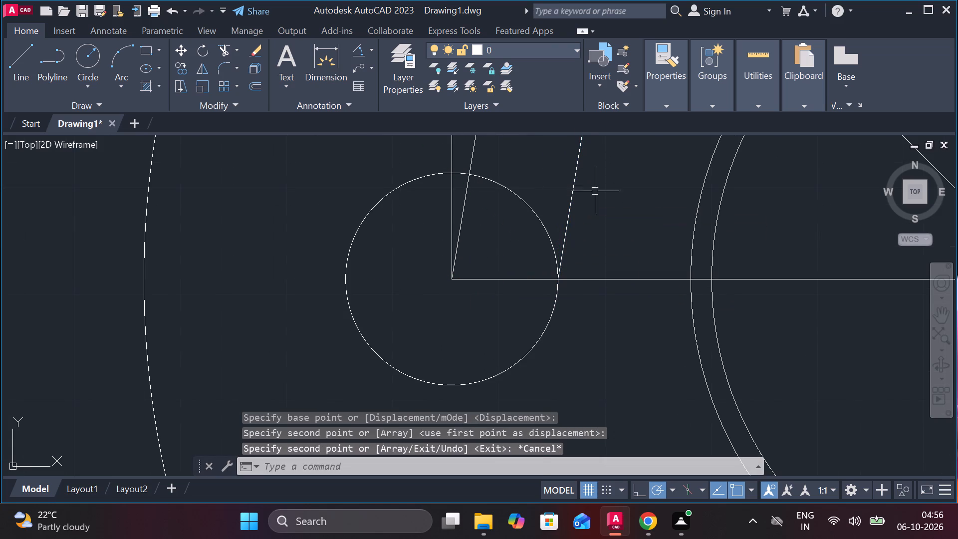
# Erase the radius 10 circle together with the original inclined line at its right quadrant.
pyautogui.click(598, 196)
pyautogui.click(515, 237)
pyautogui.press('e')
pyautogui.press('Return')
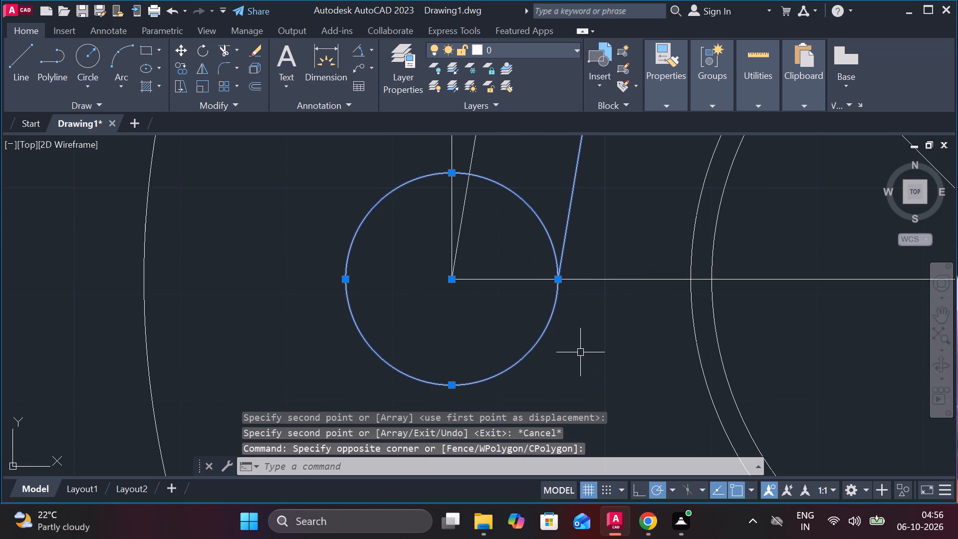
# Check the angle between the copied inclined line and the horizontal centre line, without placing the dimension.
pyautogui.scroll(-2, 567, 301)
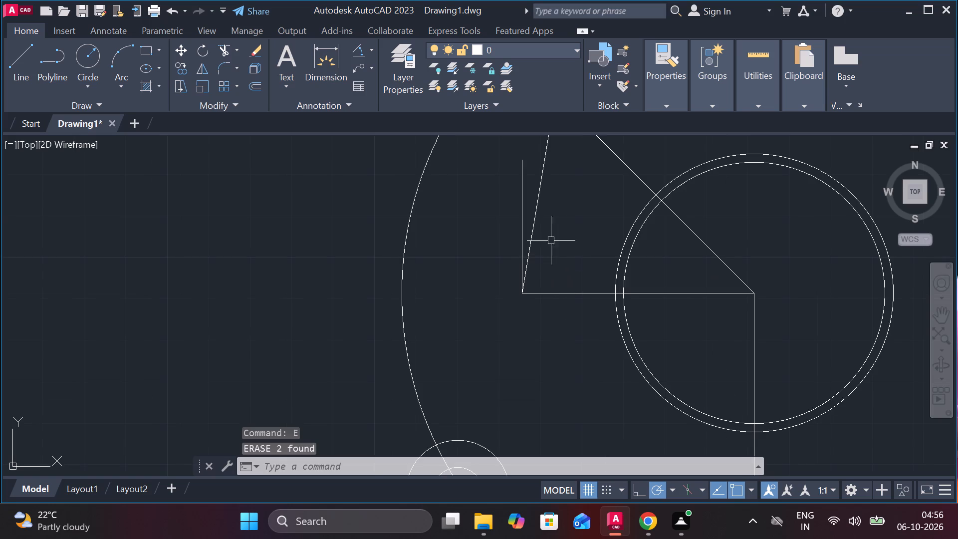
pyautogui.scroll(2, 547, 225)
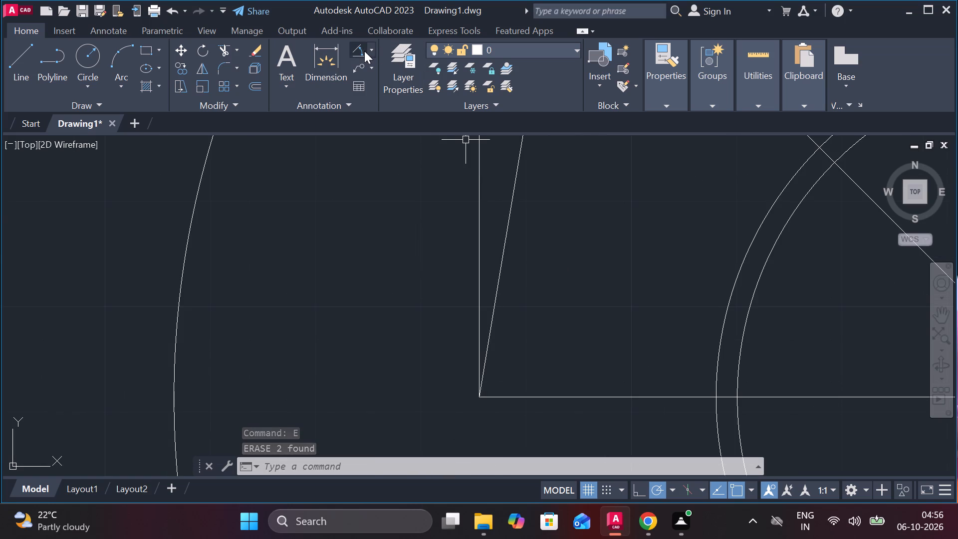
pyautogui.click(358, 52)
pyautogui.click(493, 399)
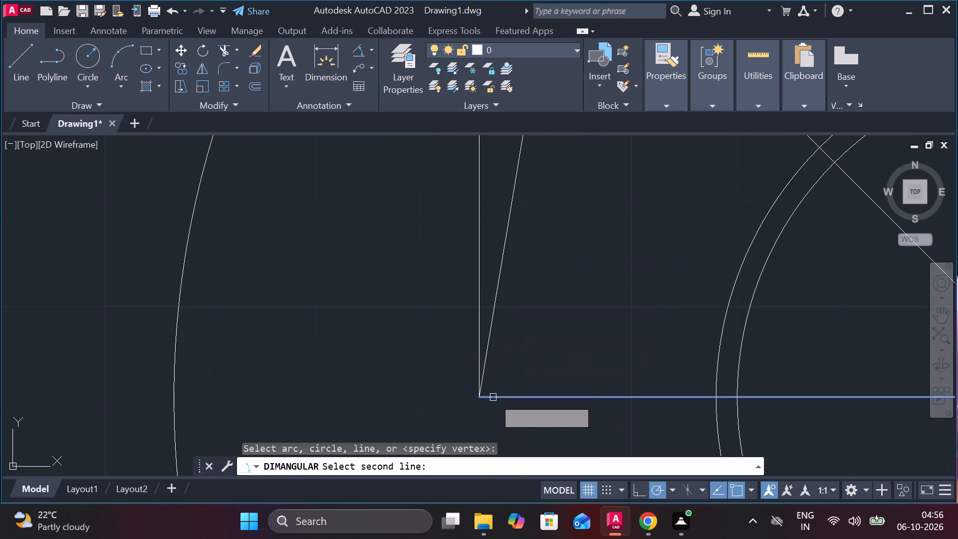
pyautogui.click(492, 312)
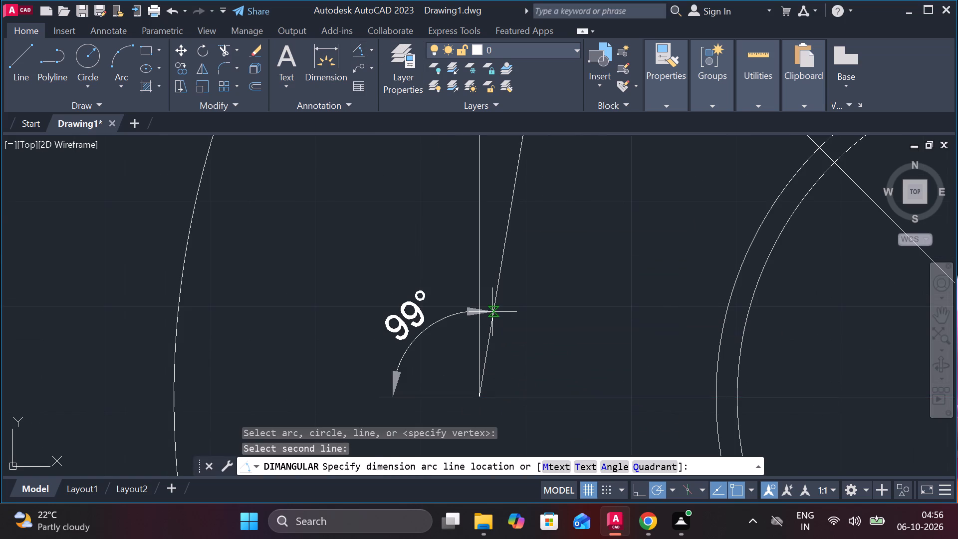
pyautogui.press('Escape')
# Trim the portions of the large outer circle that lie inside the upper-right boss circles.
pyautogui.scroll(-3, 530, 314)
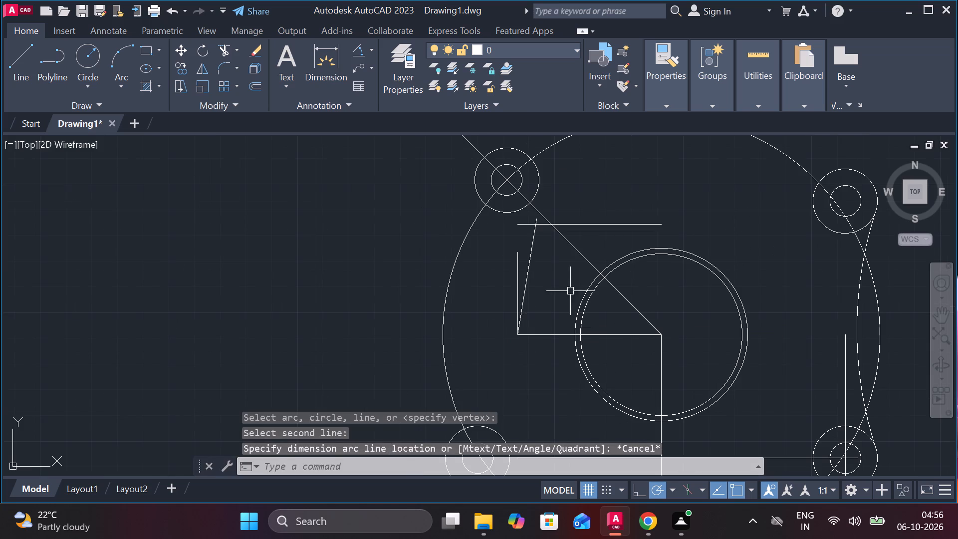
pyautogui.scroll(-1, 613, 211)
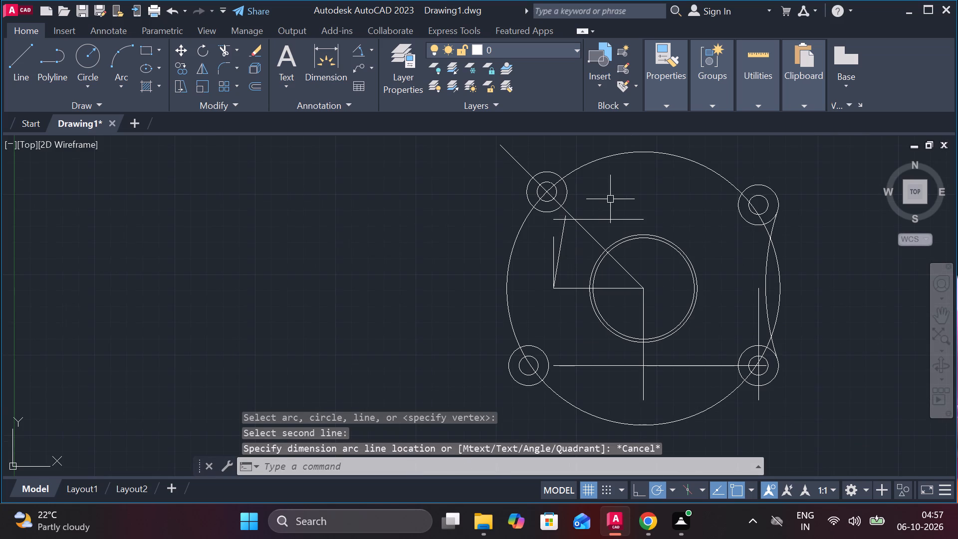
pyautogui.moveTo(632, 193); pyautogui.dragTo(576, 230, button='middle')
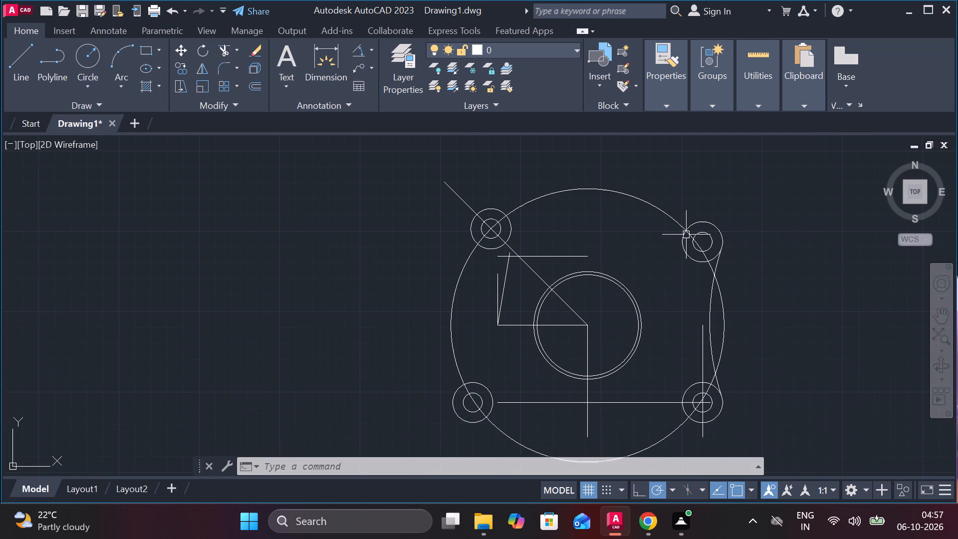
pyautogui.write('tr')
pyautogui.press('Return')
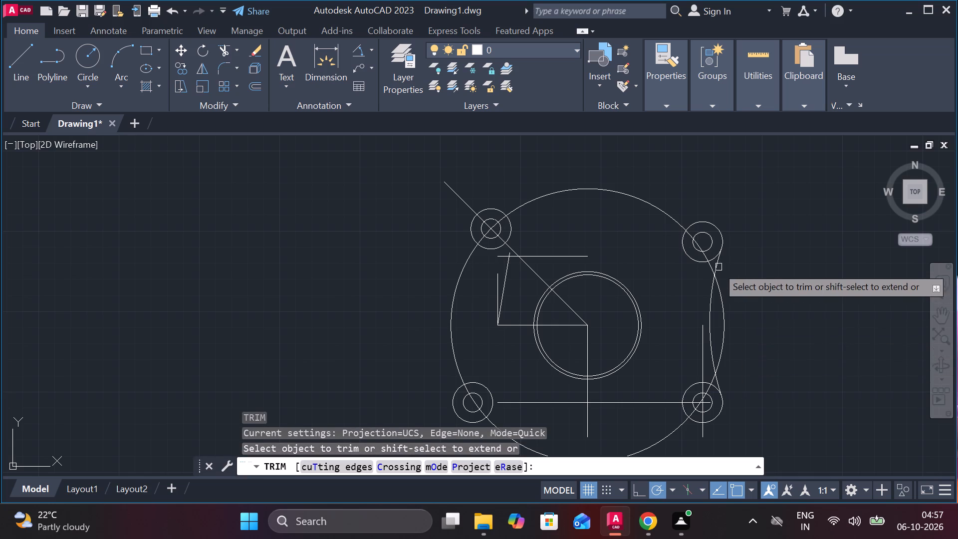
pyautogui.scroll(3, 695, 256)
pyautogui.click(730, 258)
pyautogui.click(701, 225)
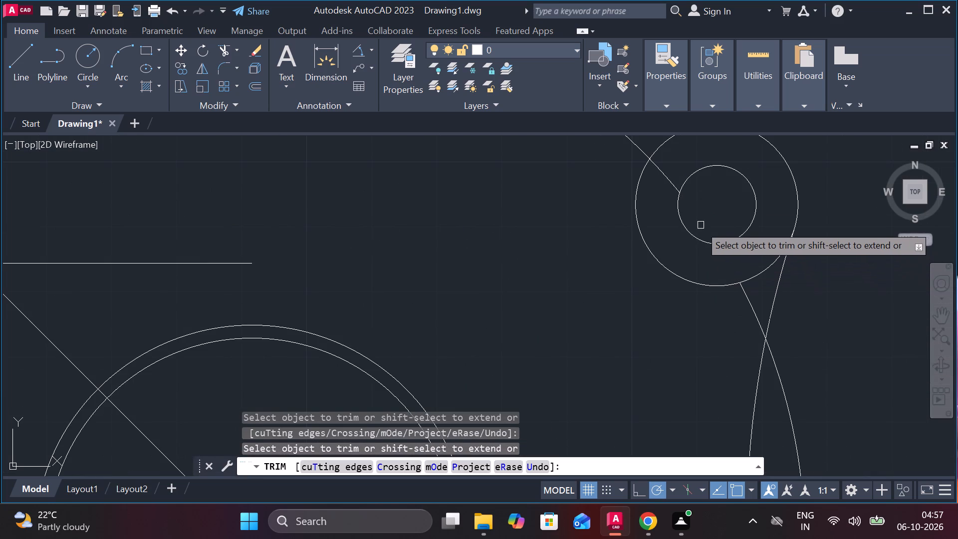
pyautogui.click(669, 164)
pyautogui.click(664, 174)
pyautogui.scroll(-3, 616, 173)
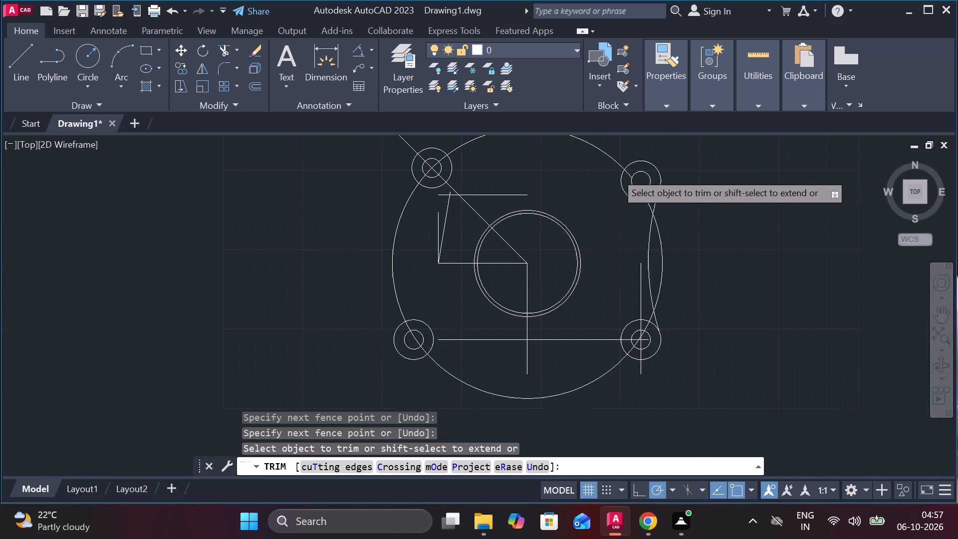
# Trim the portions of the large outer circle that lie inside the upper-left boss circles.
pyautogui.scroll(1, 470, 166)
pyautogui.moveTo(470, 166); pyautogui.dragTo(543, 244, button='middle')
pyautogui.scroll(2, 474, 216)
pyautogui.moveTo(499, 238); pyautogui.dragTo(519, 256)
pyautogui.click(533, 278)
pyautogui.click(527, 252)
pyautogui.click(499, 278)
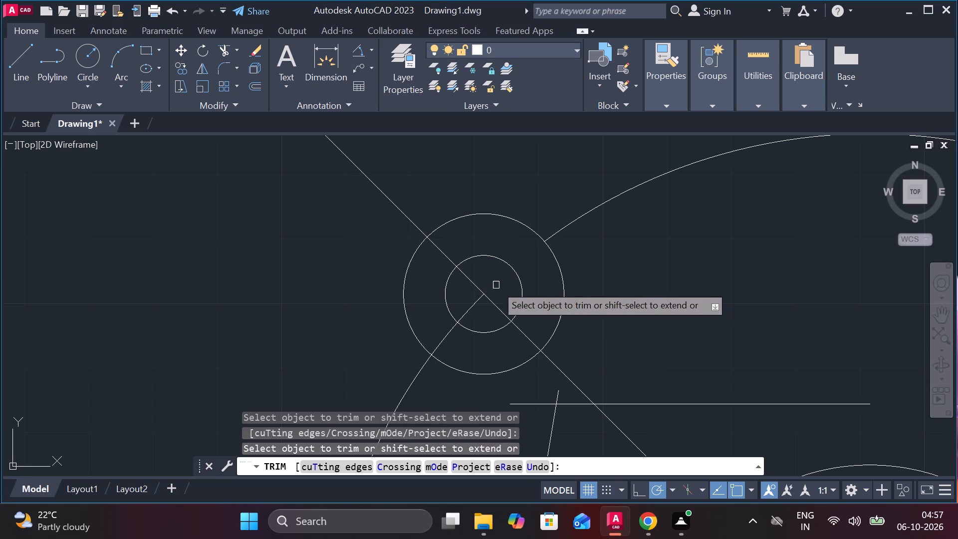
pyautogui.click(471, 306)
pyautogui.click(439, 345)
pyautogui.scroll(-2, 689, 292)
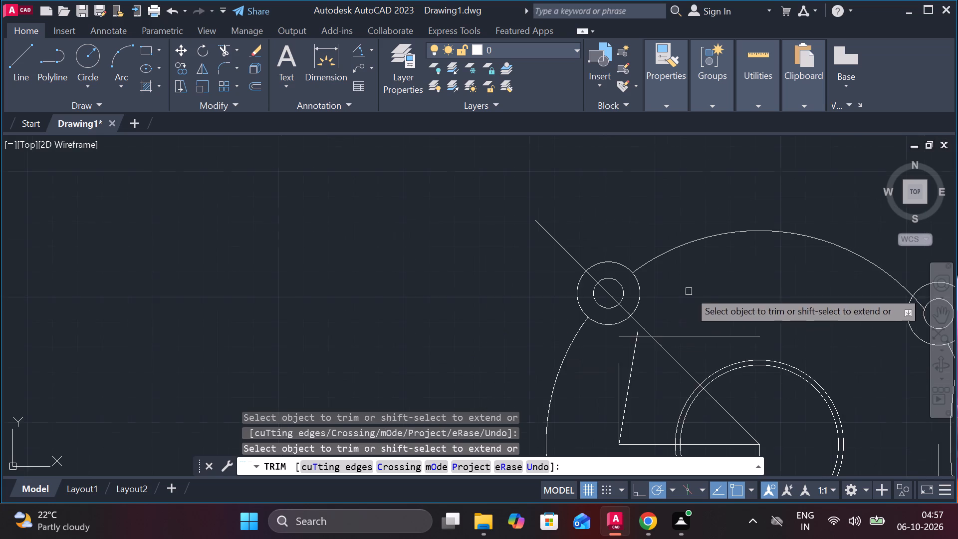
# Trim away the top portion of the large outer circle between the two upper bosses.
pyautogui.moveTo(701, 276); pyautogui.dragTo(533, 289, button='middle')
pyautogui.click(609, 246)
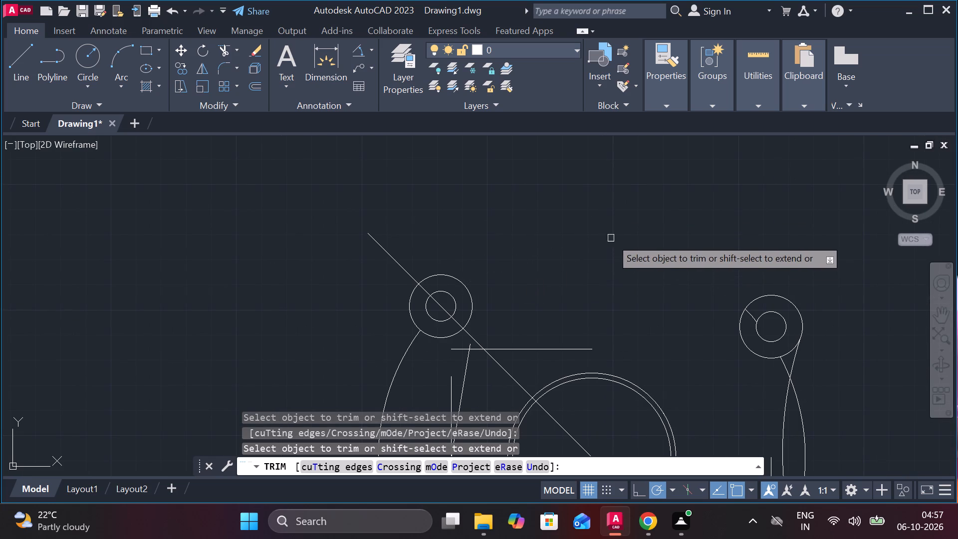
pyautogui.press('Escape')
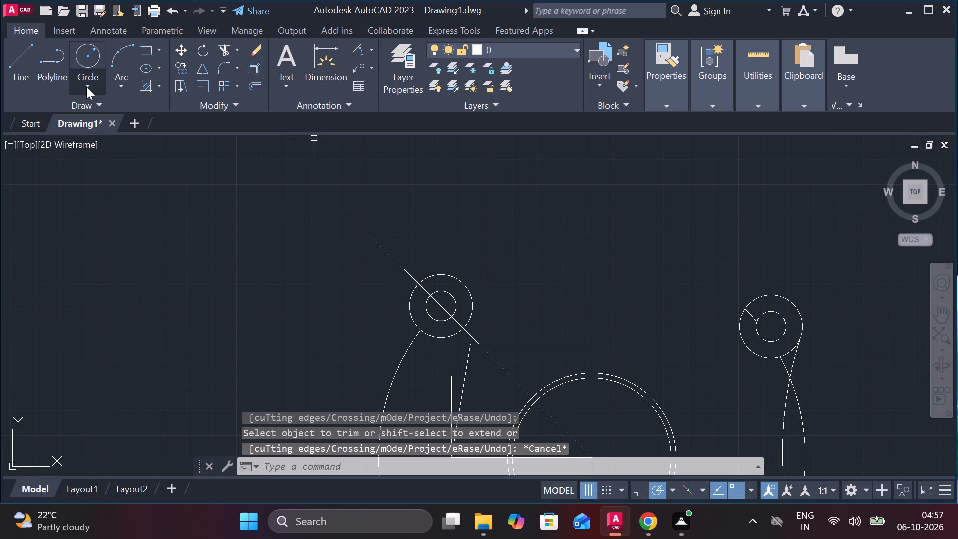
# Draw a radius 100 circle tangent to the outer circles of the upper-left and upper-right bosses.
pyautogui.click(86, 87)
pyautogui.click(116, 234)
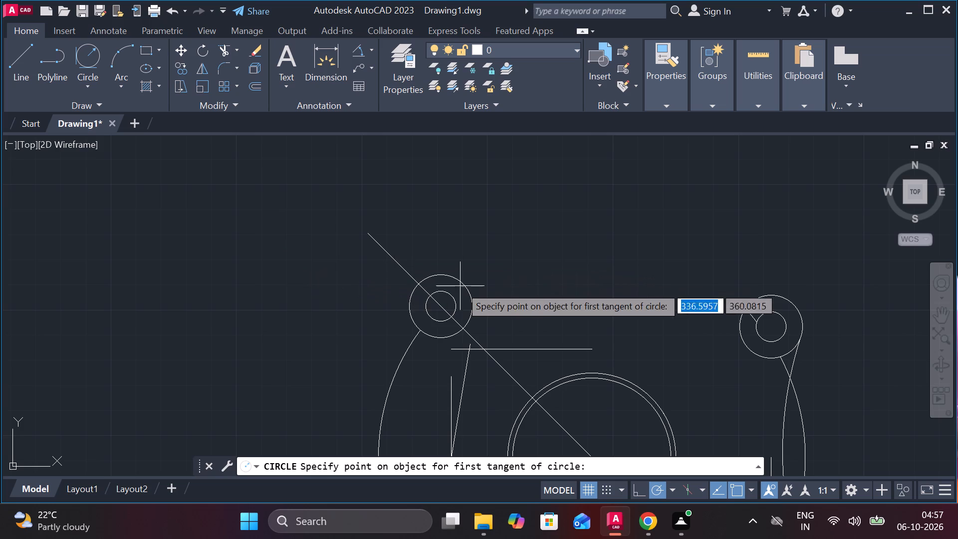
pyautogui.moveTo(457, 276); pyautogui.dragTo(473, 277)
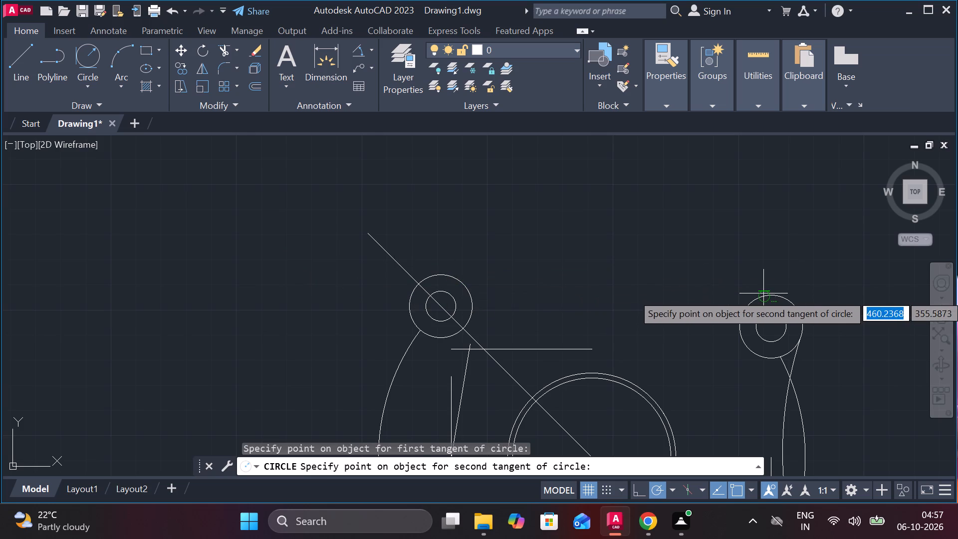
pyautogui.click(763, 293)
pyautogui.press('1')
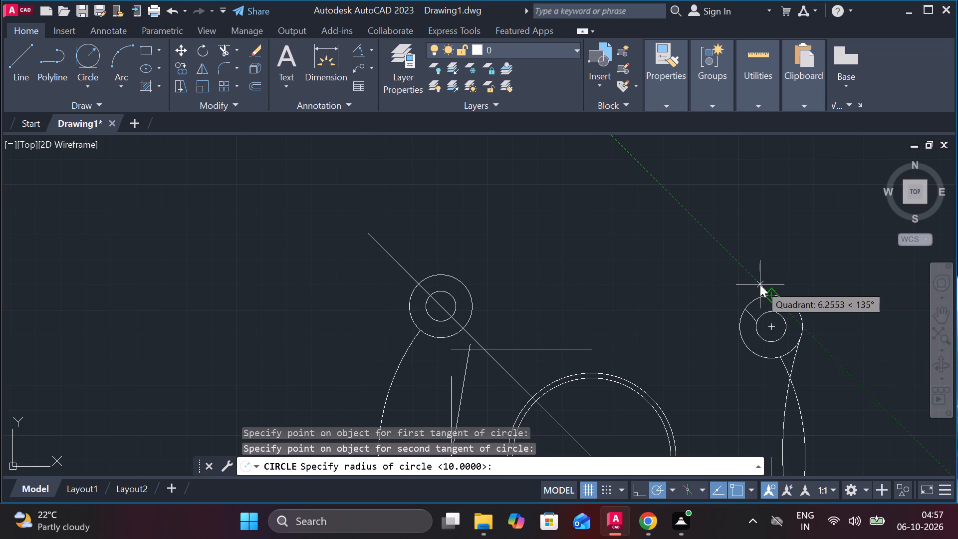
pyautogui.write('00')
pyautogui.press('Return')
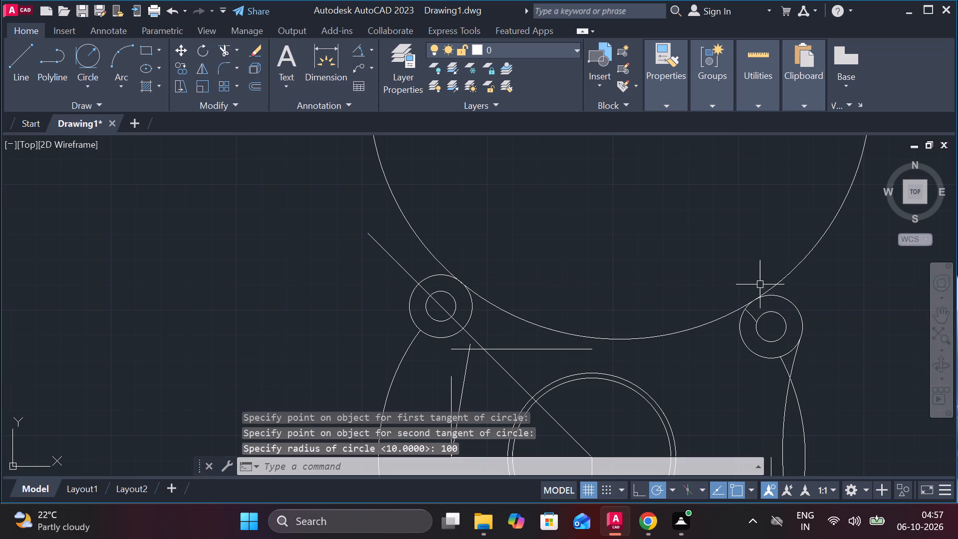
pyautogui.press('Escape')
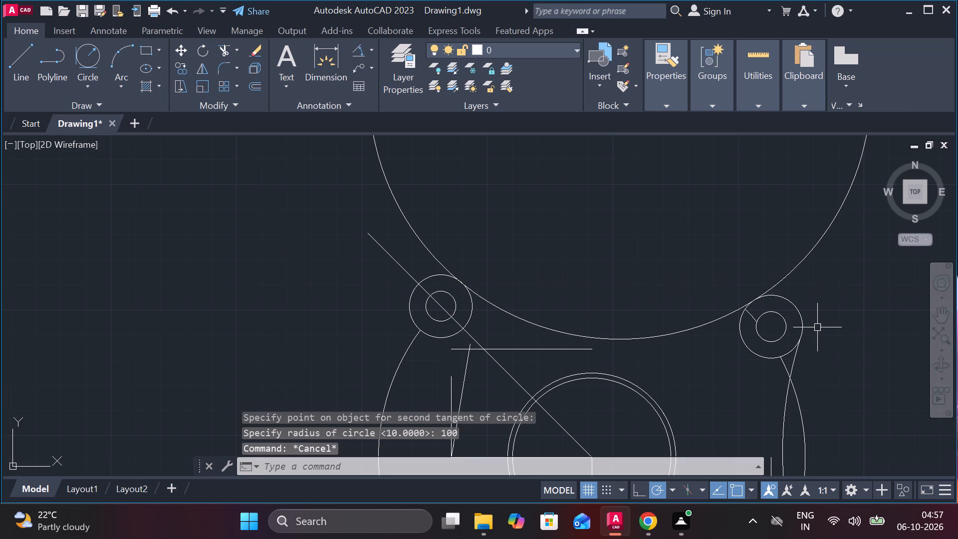
# Trim the short leftover line inside the upper-right boss and the upper part of the radius 100 circle, leaving the concave arc between the bosses.
pyautogui.write('tr')
pyautogui.press('Return')
pyautogui.scroll(1, 776, 319)
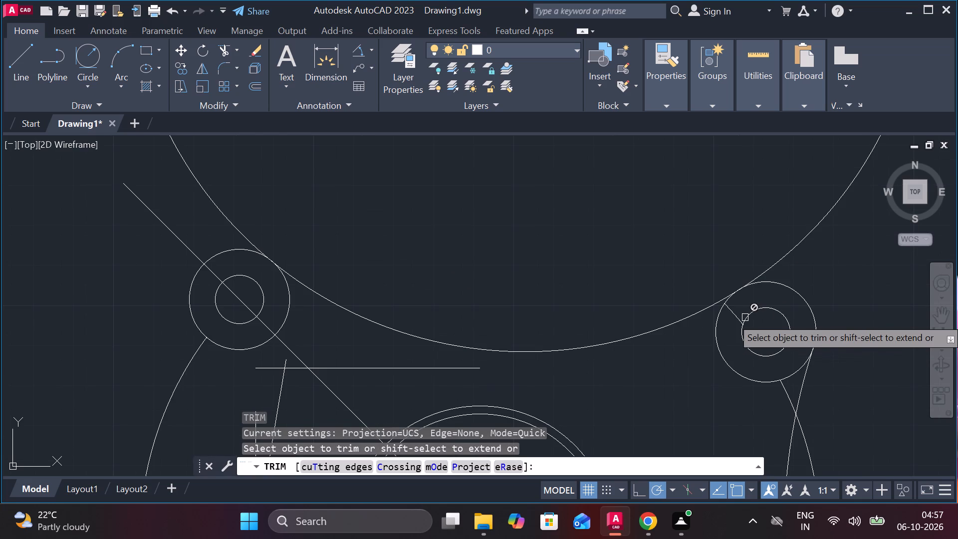
pyautogui.click(732, 314)
pyautogui.click(783, 261)
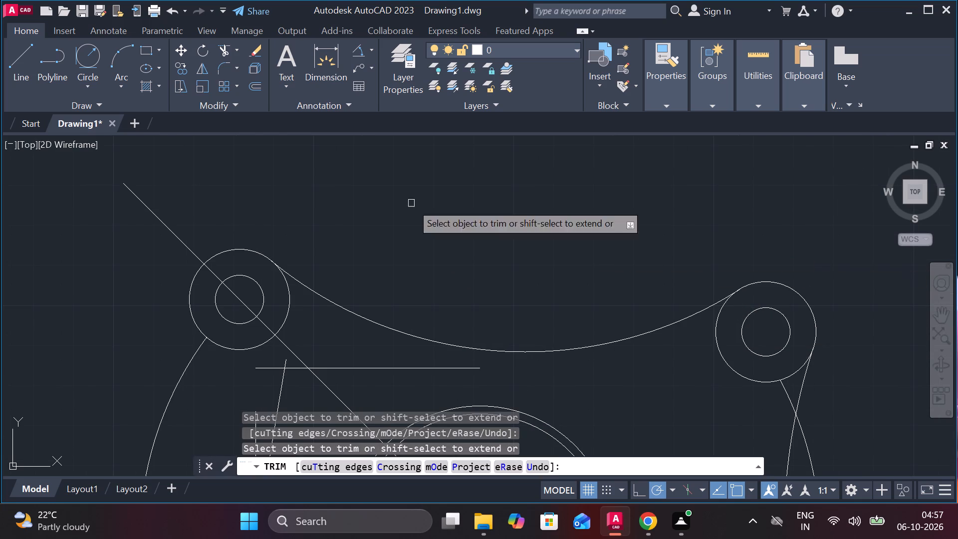
# Trim the portions of the large outer circle between the upper-right and lower-right bosses, keeping the concave tangent arc.
pyautogui.scroll(-2, 420, 239)
pyautogui.moveTo(436, 234); pyautogui.dragTo(523, 154, button='middle')
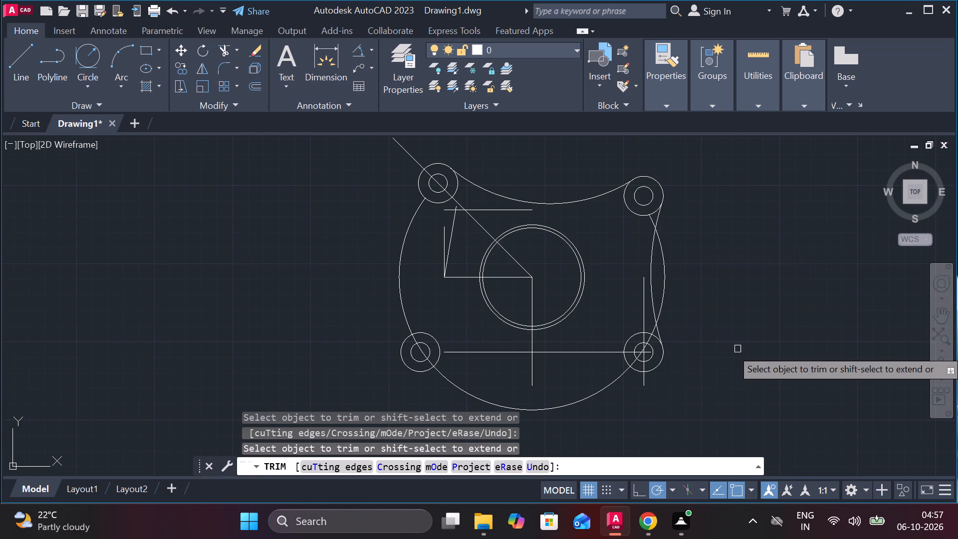
pyautogui.click(660, 251)
pyautogui.scroll(3, 647, 222)
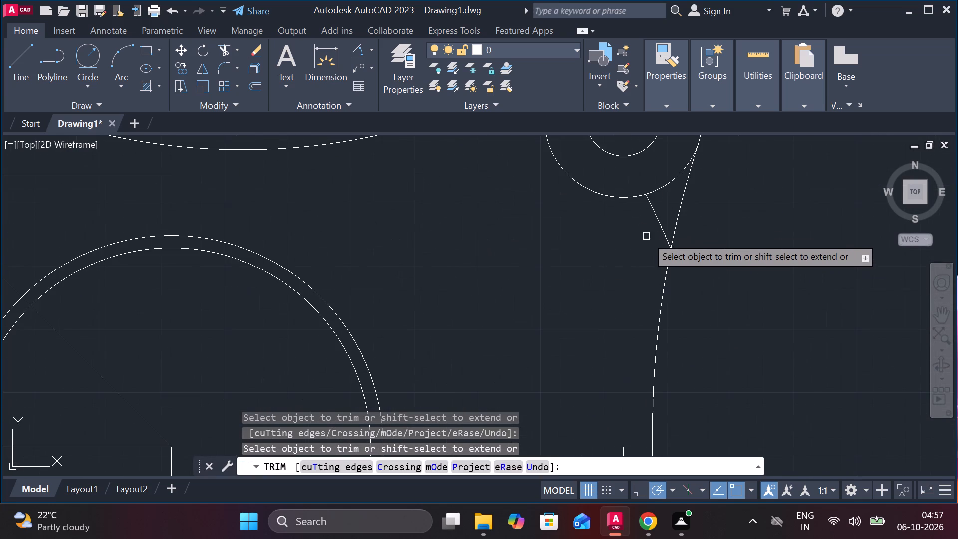
pyautogui.click(651, 207)
pyautogui.scroll(-3, 651, 209)
pyautogui.scroll(3, 685, 382)
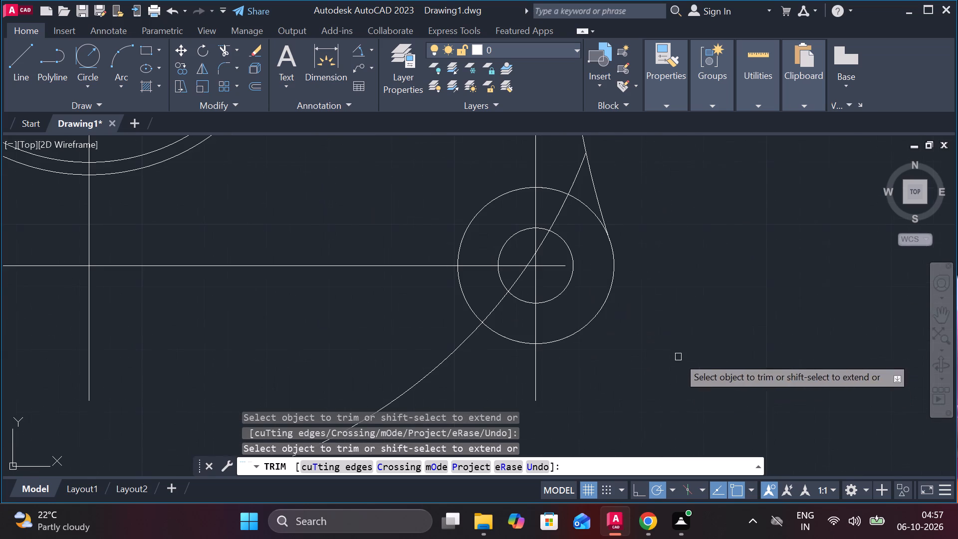
pyautogui.click(573, 173)
# Trim the portions of the large outer circle that lie inside the lower-right boss circles.
pyautogui.click(564, 206)
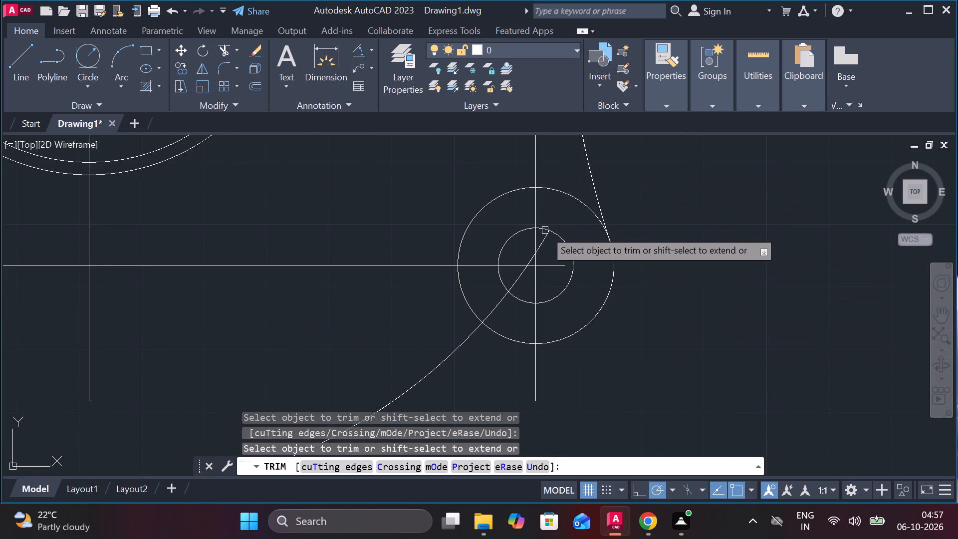
pyautogui.click(542, 237)
pyautogui.click(528, 257)
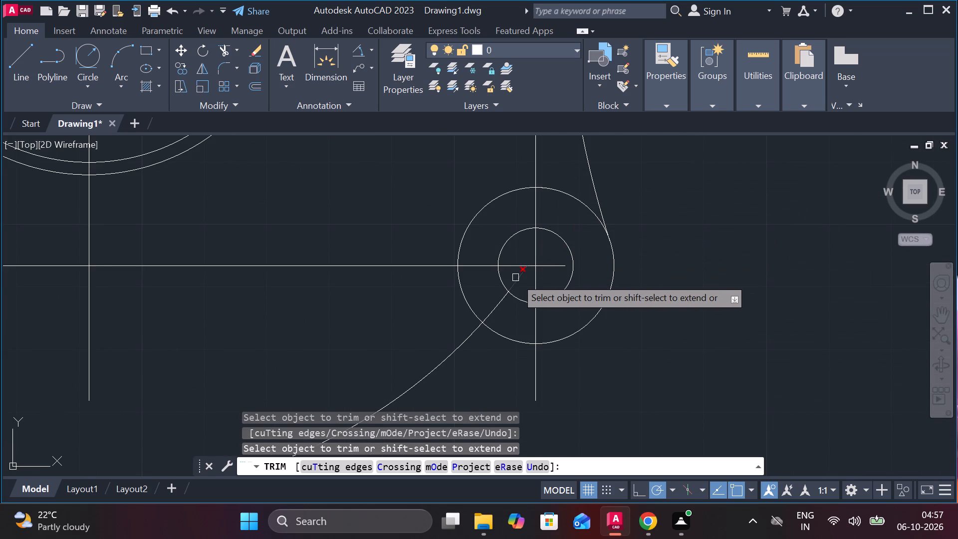
pyautogui.click(515, 277)
pyautogui.click(506, 299)
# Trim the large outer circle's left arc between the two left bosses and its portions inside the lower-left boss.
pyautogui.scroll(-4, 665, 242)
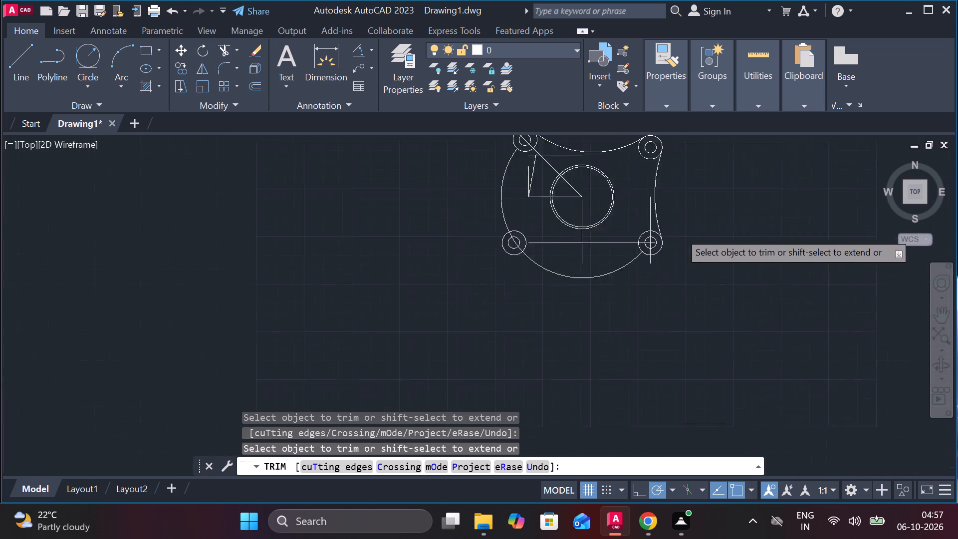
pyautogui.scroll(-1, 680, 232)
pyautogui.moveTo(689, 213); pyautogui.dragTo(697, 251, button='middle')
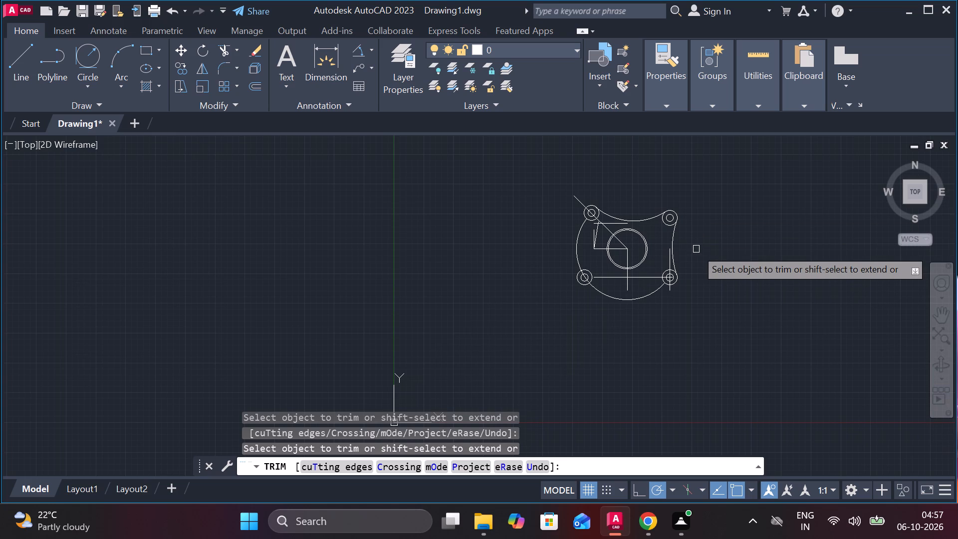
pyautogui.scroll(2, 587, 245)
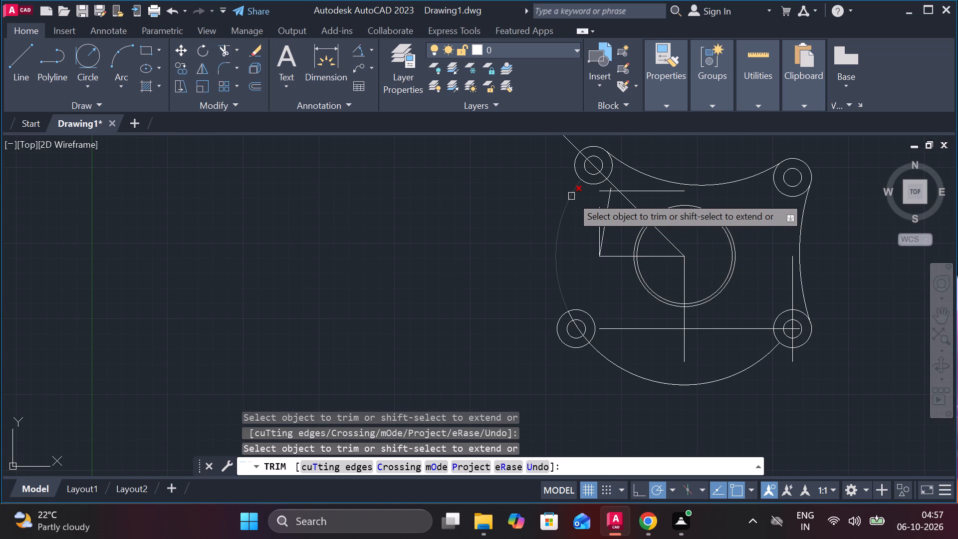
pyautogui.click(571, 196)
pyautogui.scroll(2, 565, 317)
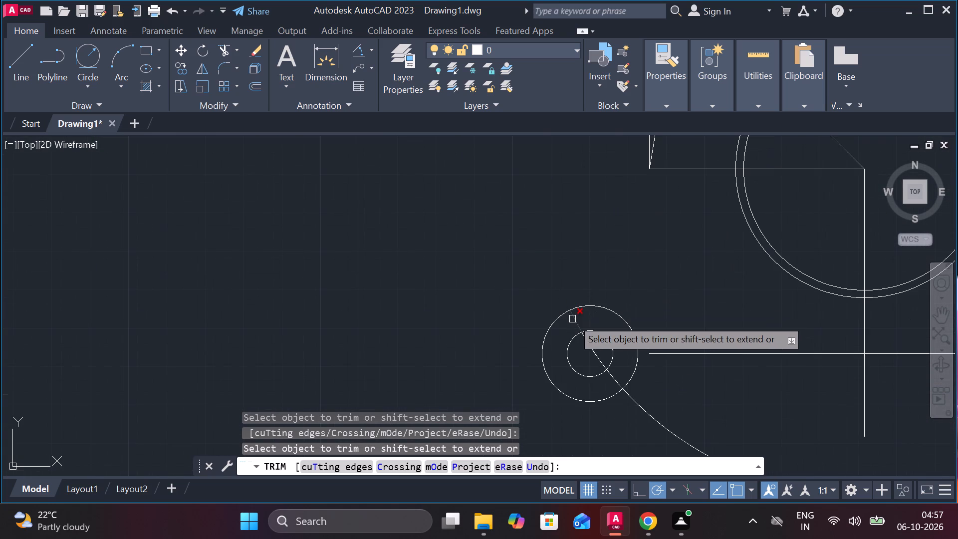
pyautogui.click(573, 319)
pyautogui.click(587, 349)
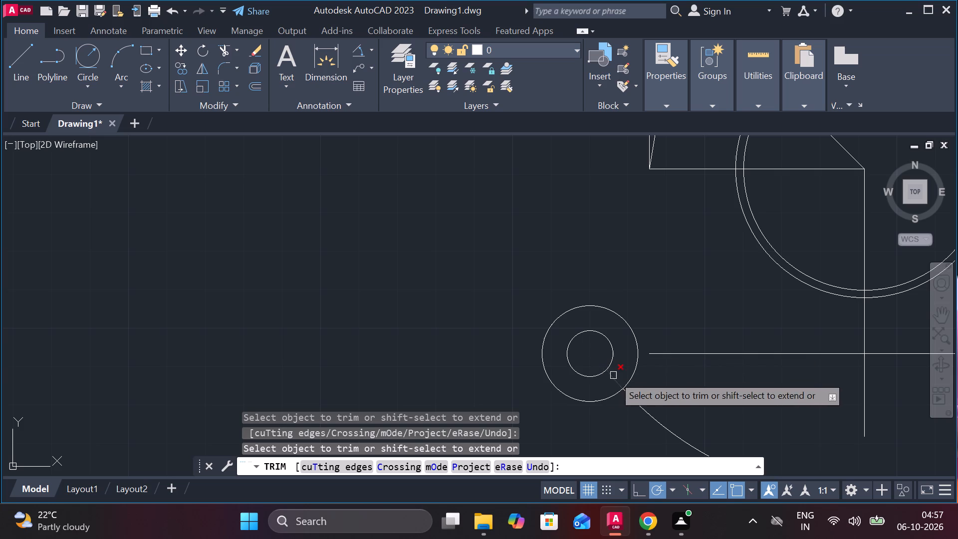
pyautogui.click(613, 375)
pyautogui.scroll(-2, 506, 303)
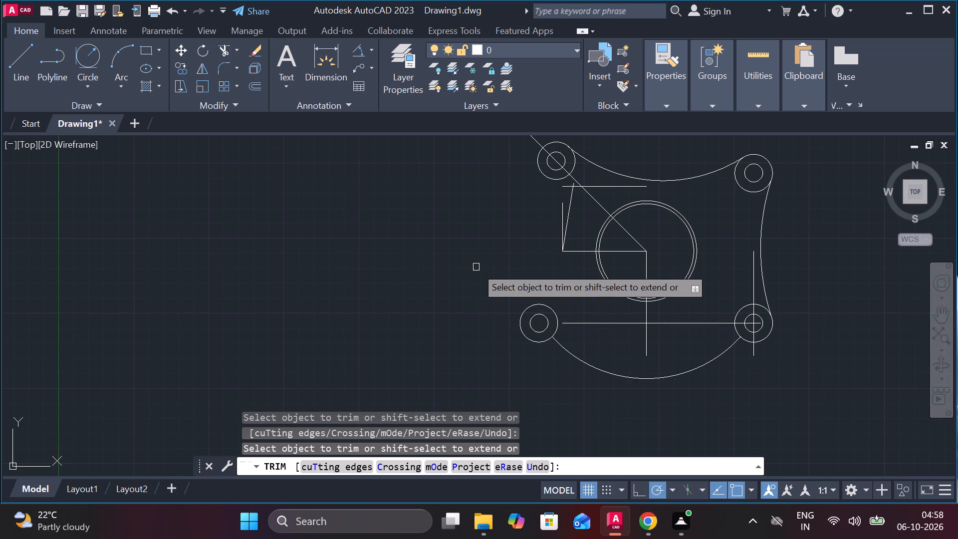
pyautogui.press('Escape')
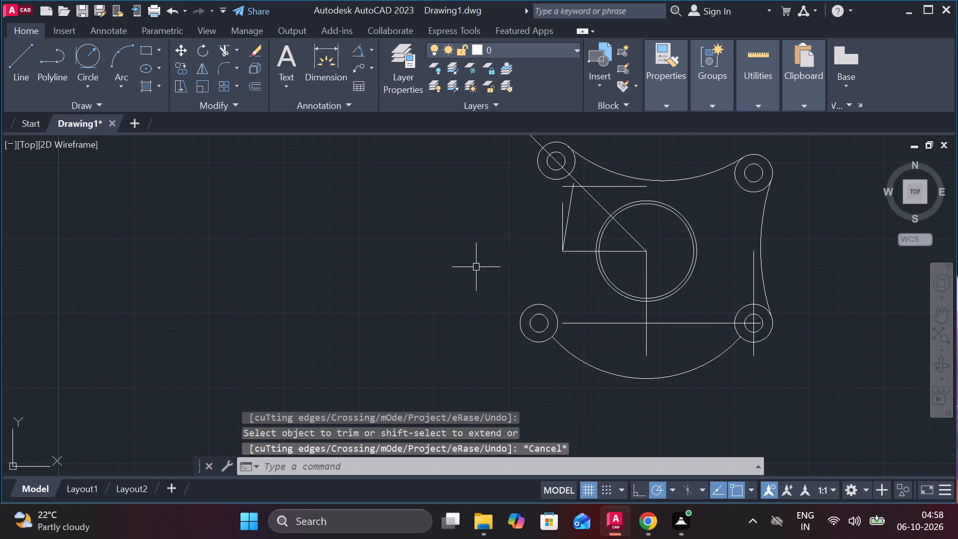
# Check the aligned distance between the upper-left and lower-left boss centres, without placing the dimension.
pyautogui.click(372, 52)
pyautogui.click(387, 101)
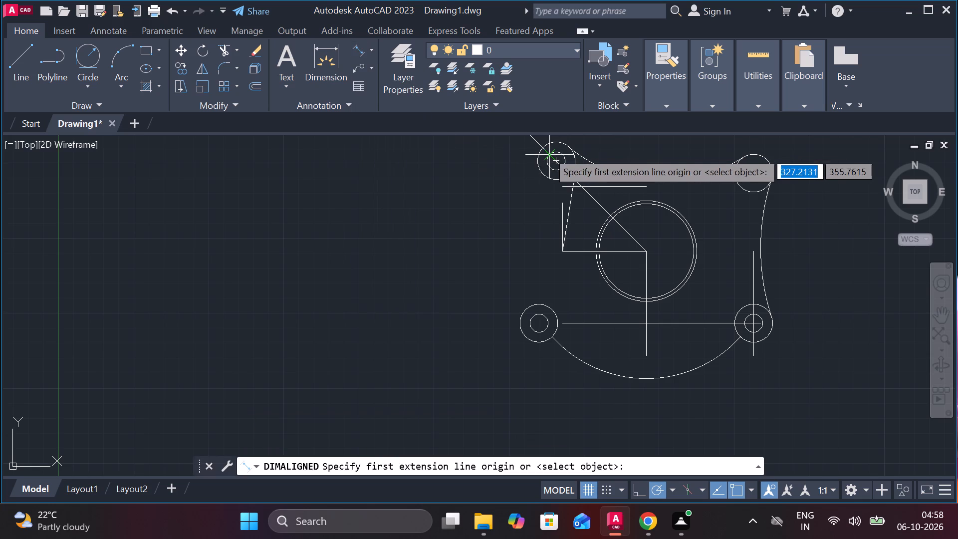
pyautogui.click(555, 160)
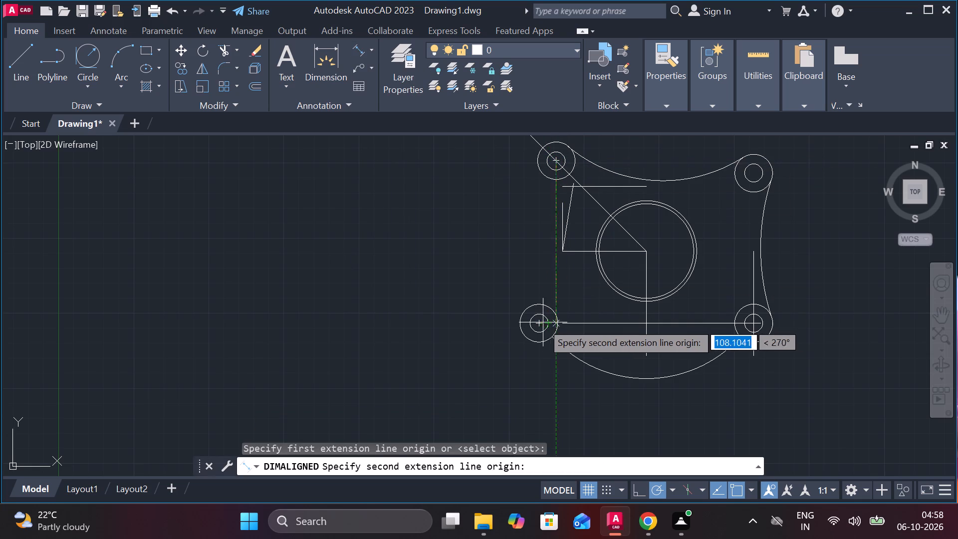
pyautogui.click(538, 322)
pyautogui.scroll(2, 508, 309)
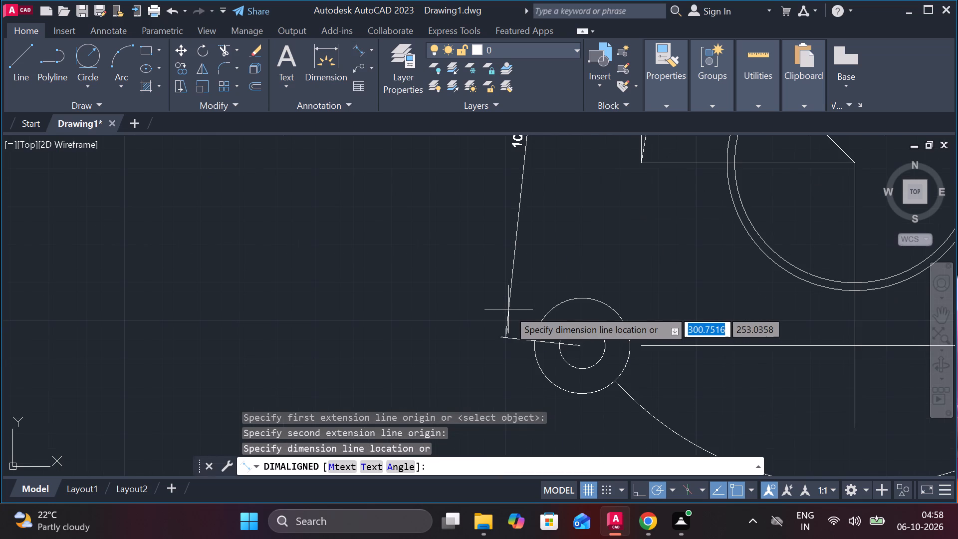
pyautogui.scroll(-2, 508, 309)
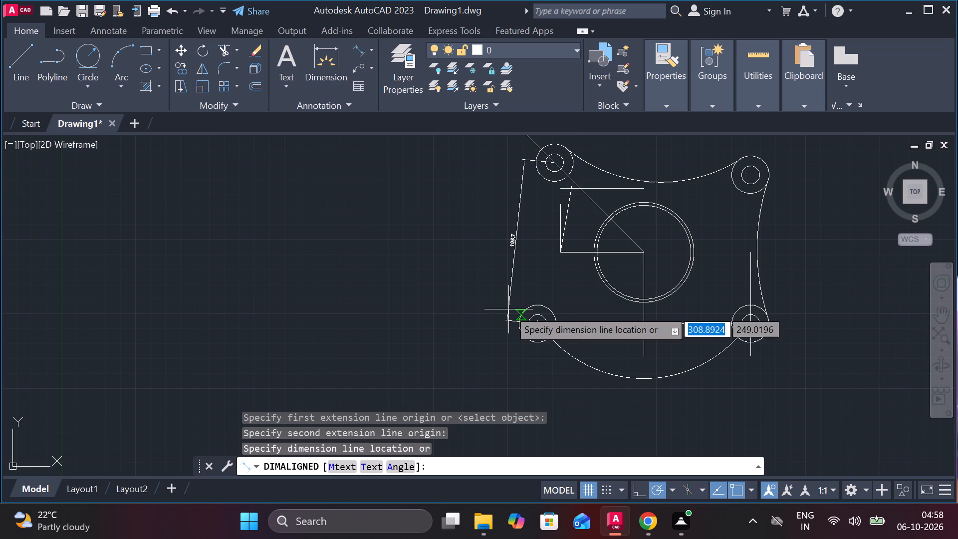
pyautogui.press('Escape')
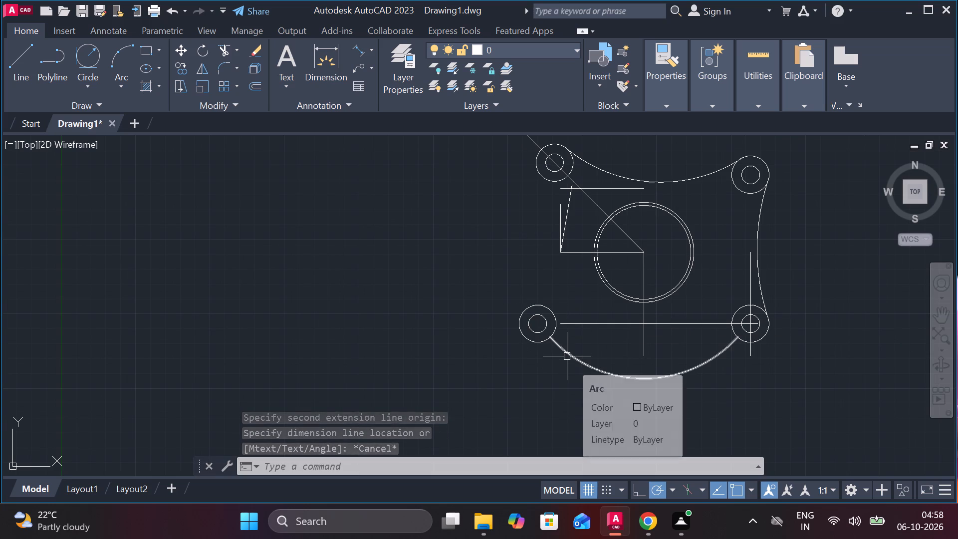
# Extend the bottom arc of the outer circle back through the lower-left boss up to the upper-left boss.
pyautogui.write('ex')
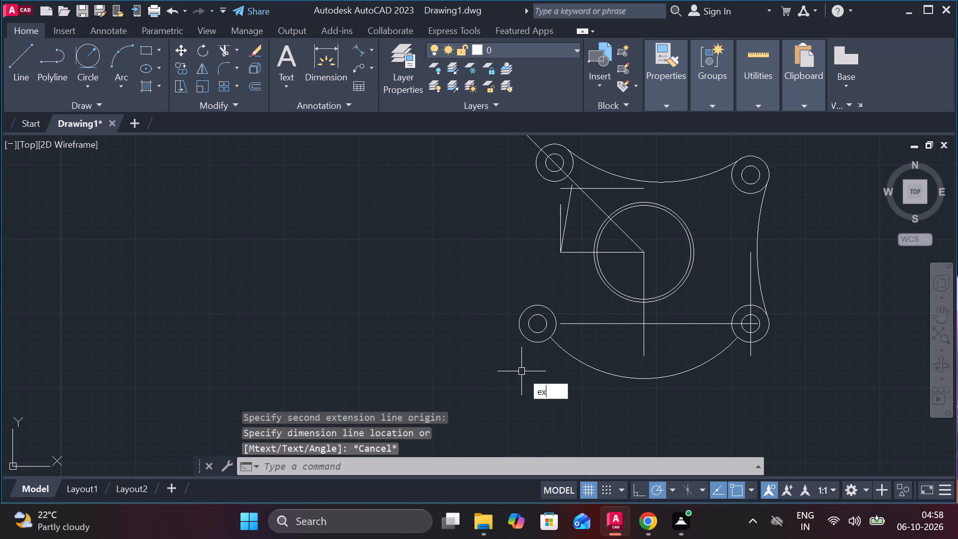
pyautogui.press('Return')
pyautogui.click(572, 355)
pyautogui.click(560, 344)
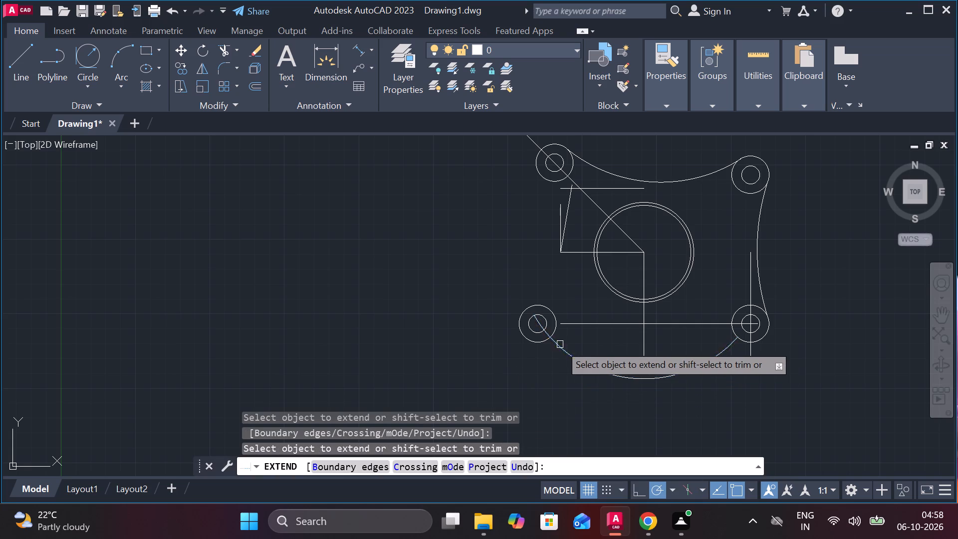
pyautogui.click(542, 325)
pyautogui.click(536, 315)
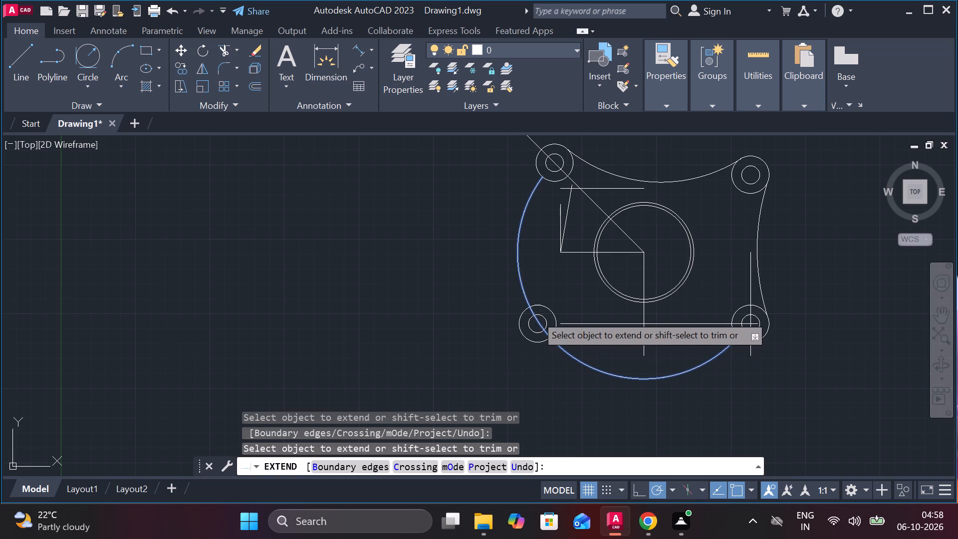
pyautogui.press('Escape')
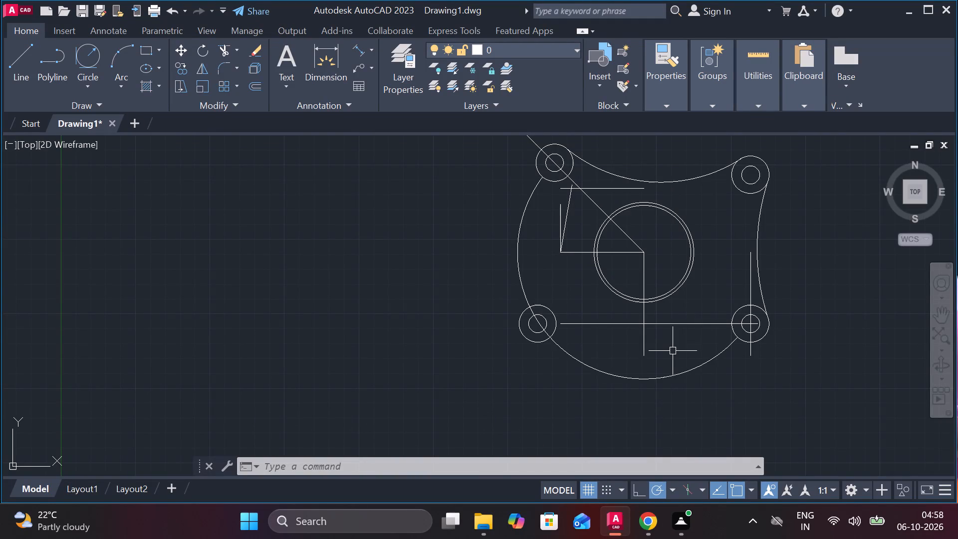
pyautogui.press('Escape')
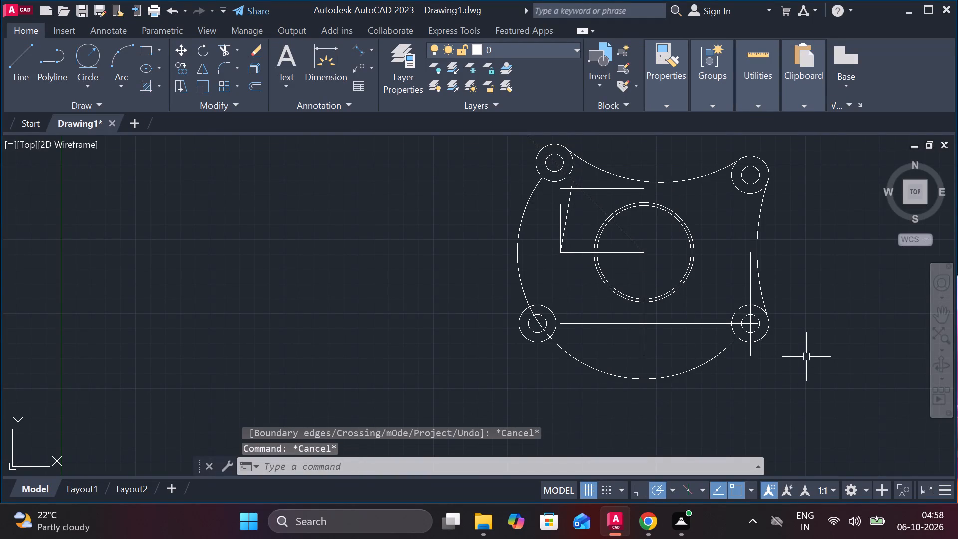
# Offset the vertical line through the lower-right boss by 143 towards the lower-left boss.
pyautogui.click(750, 347)
pyautogui.press('o')
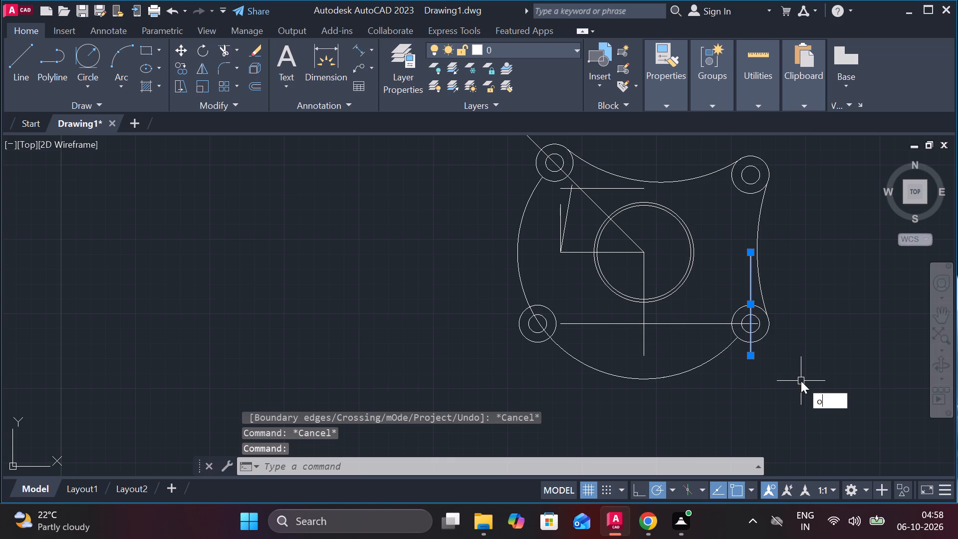
pyautogui.press('Return')
pyautogui.press('Return')
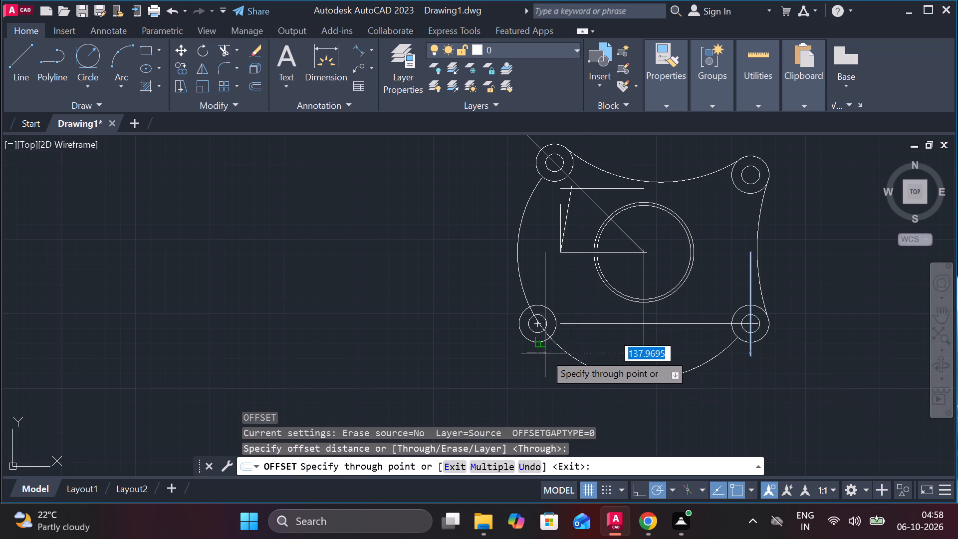
pyautogui.scroll(2, 530, 353)
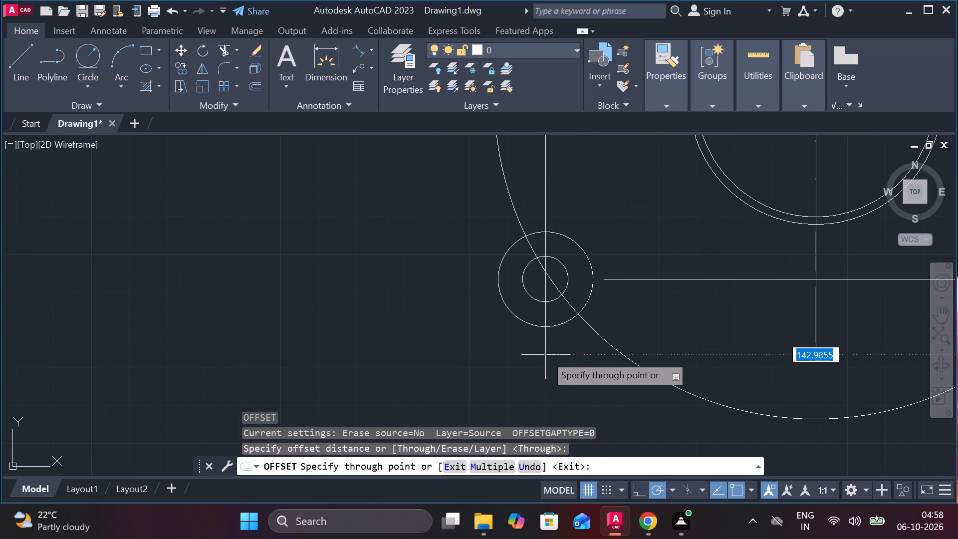
pyautogui.press('1')
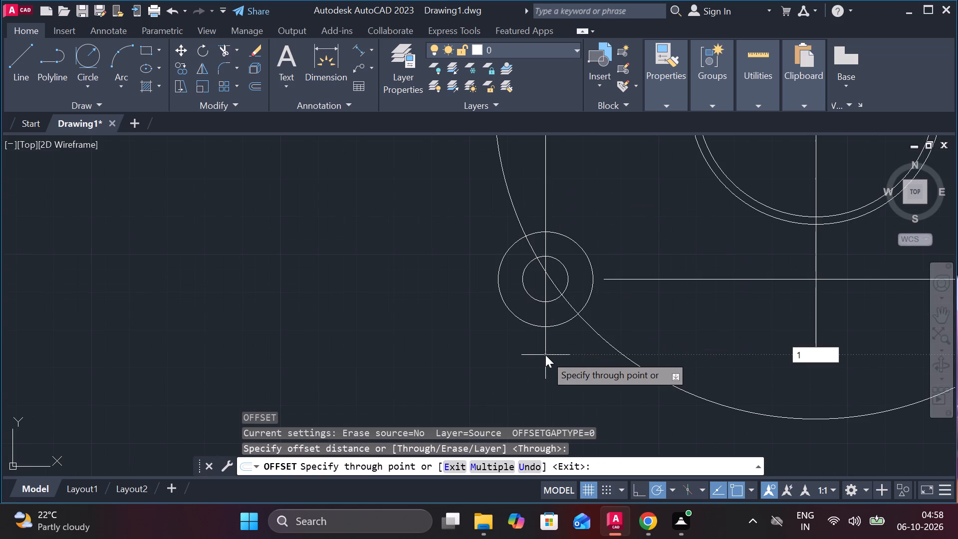
pyautogui.write('43')
pyautogui.press('Return')
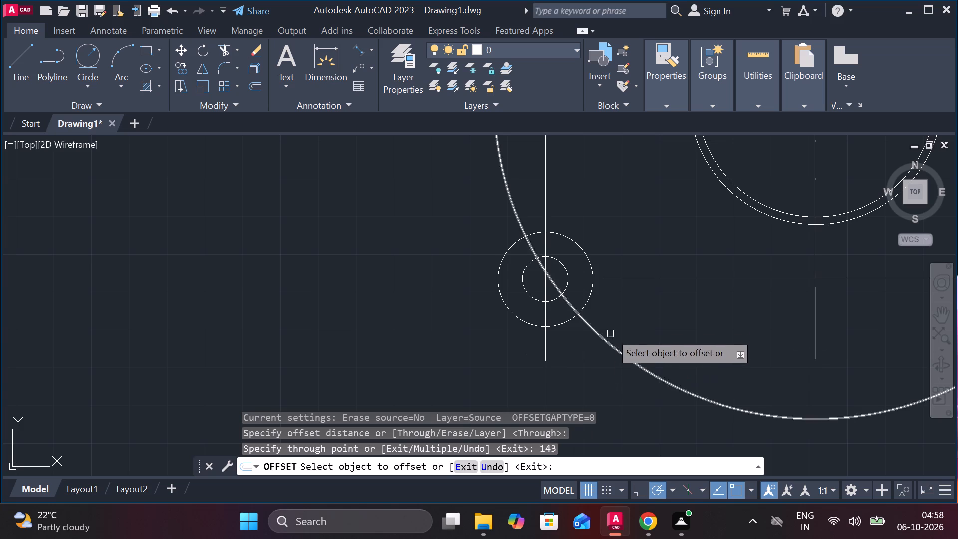
pyautogui.press('Escape')
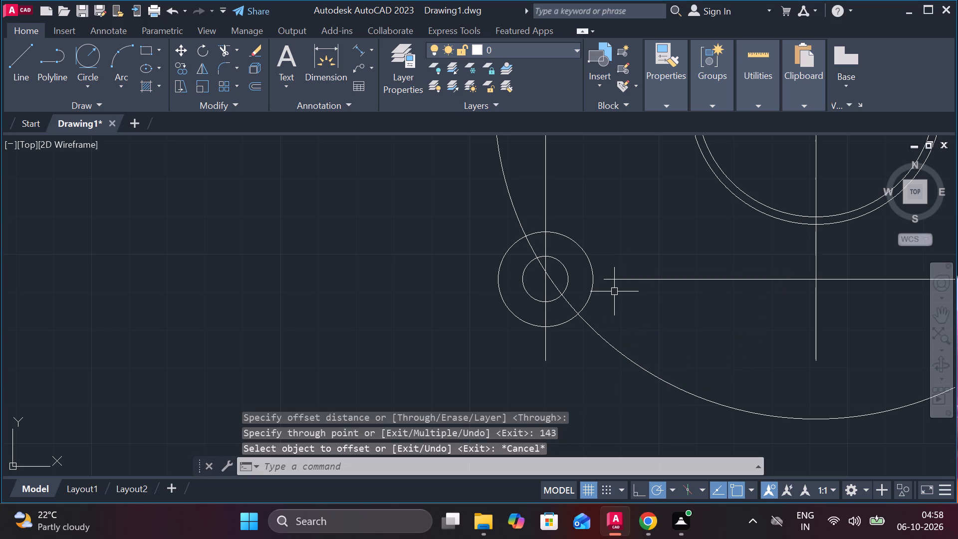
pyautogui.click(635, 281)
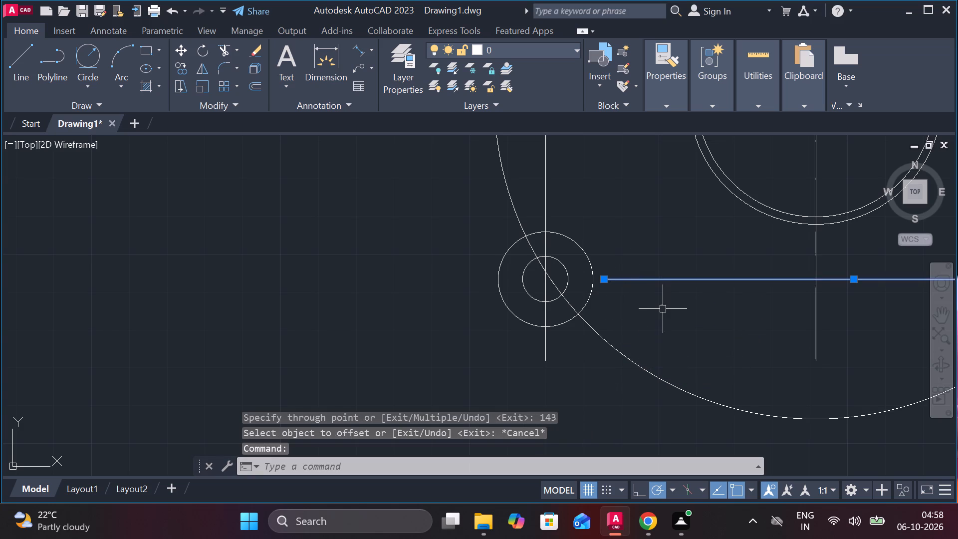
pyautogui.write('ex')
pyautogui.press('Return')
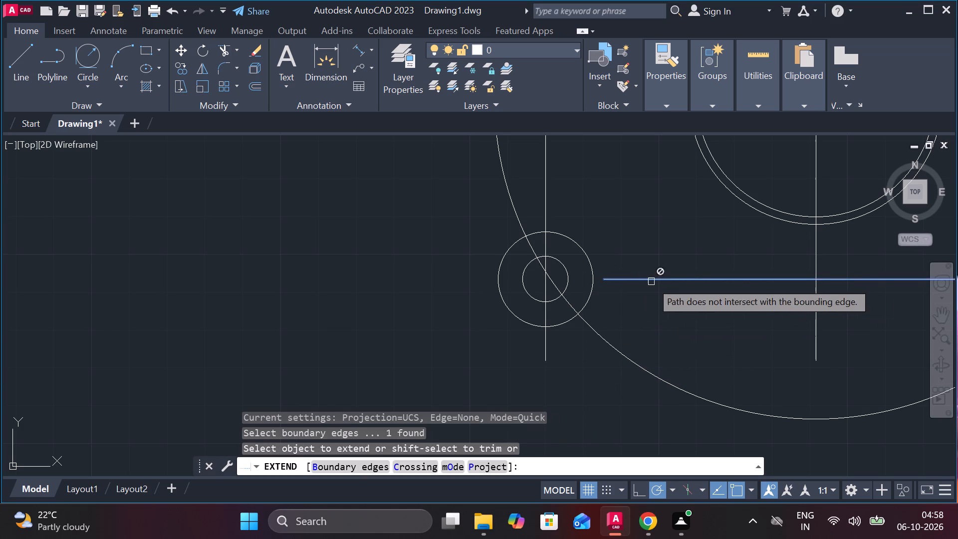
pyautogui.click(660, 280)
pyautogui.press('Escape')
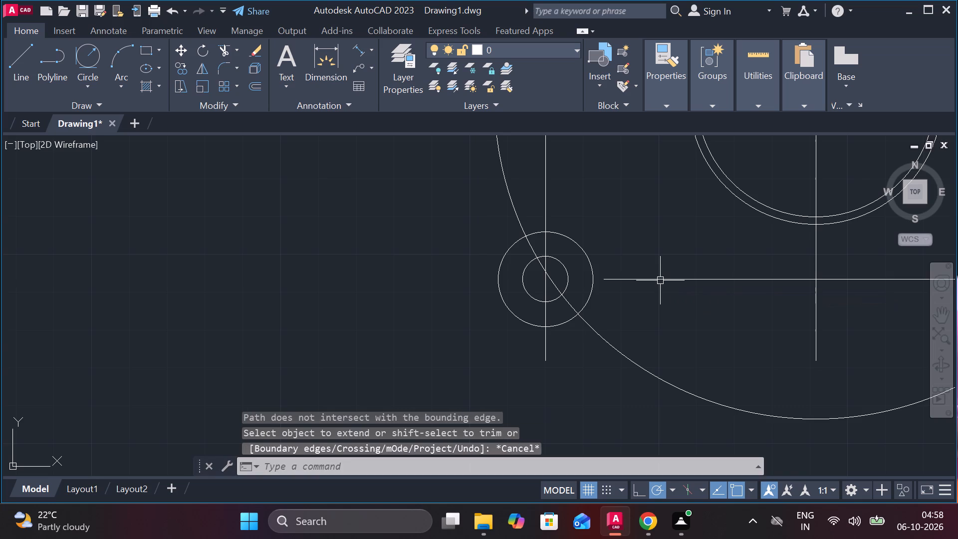
# Extend the lower horizontal line leftward through the lower-left boss to the far edge of its outer circle.
pyautogui.write('ex')
pyautogui.press('Return')
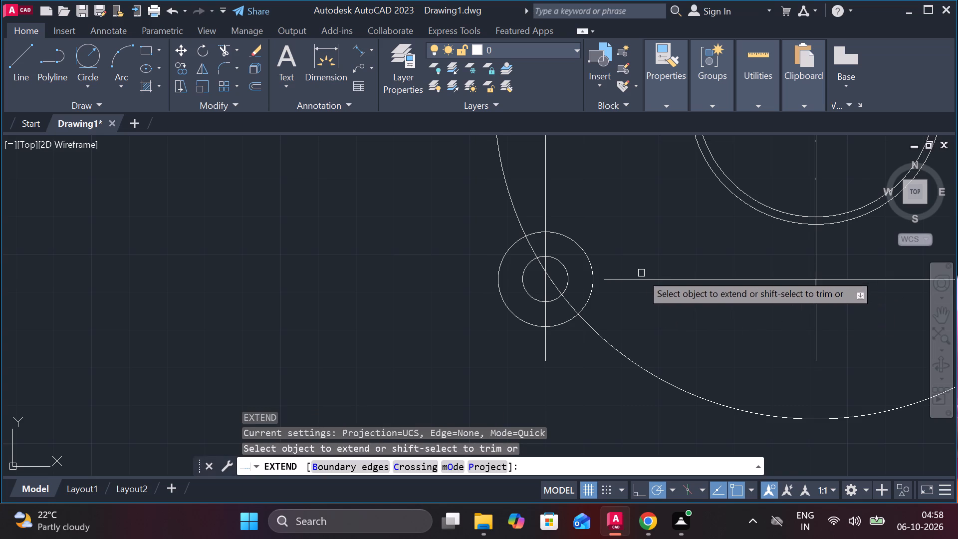
pyautogui.click(622, 286)
pyautogui.click(621, 268)
pyautogui.click(619, 275)
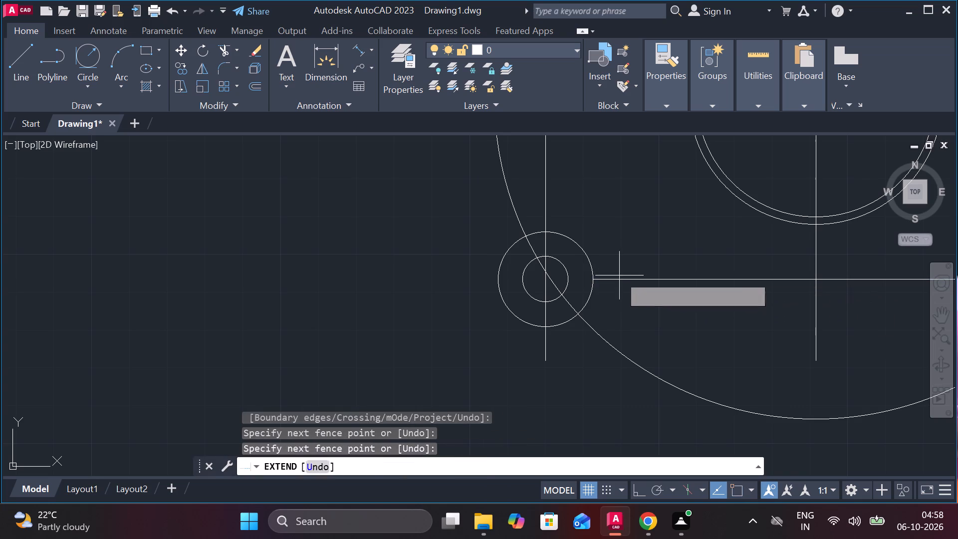
pyautogui.click(618, 276)
pyautogui.click(618, 281)
pyautogui.click(579, 281)
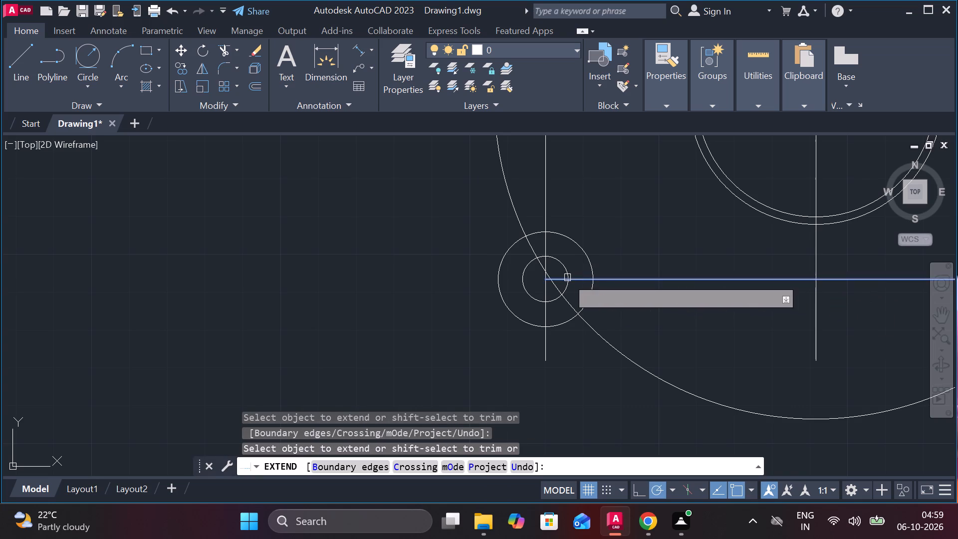
pyautogui.click(560, 277)
pyautogui.scroll(3, 558, 277)
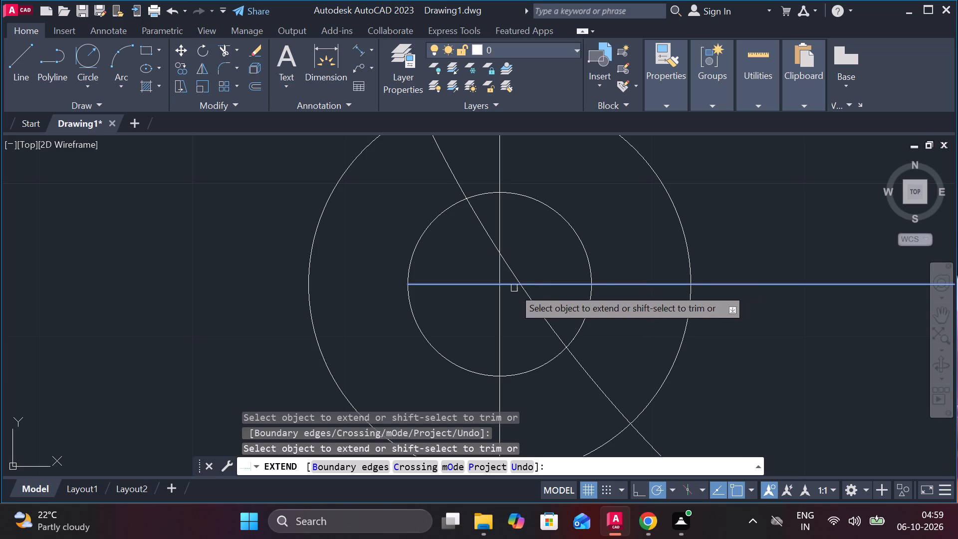
pyautogui.click(513, 287)
pyautogui.click(471, 285)
pyautogui.click(370, 284)
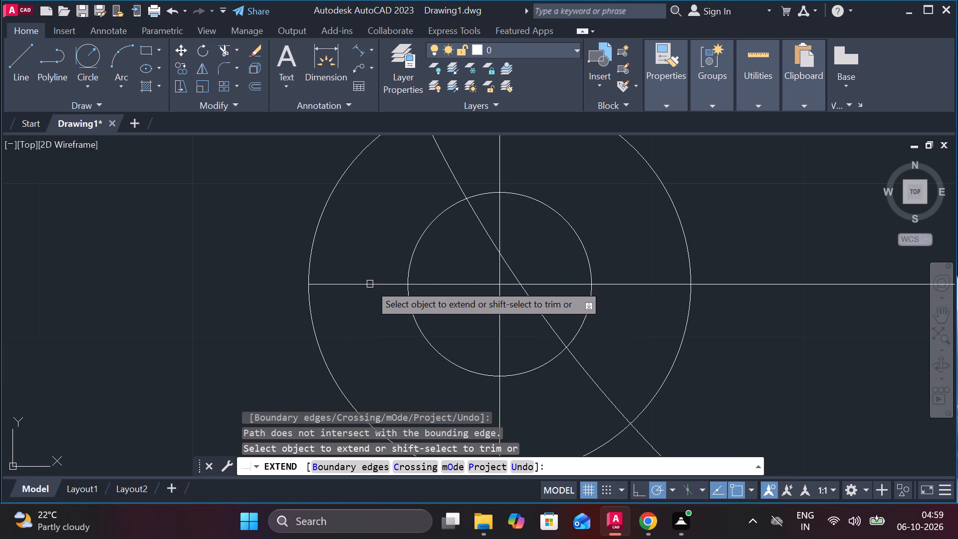
pyautogui.scroll(-2, 370, 284)
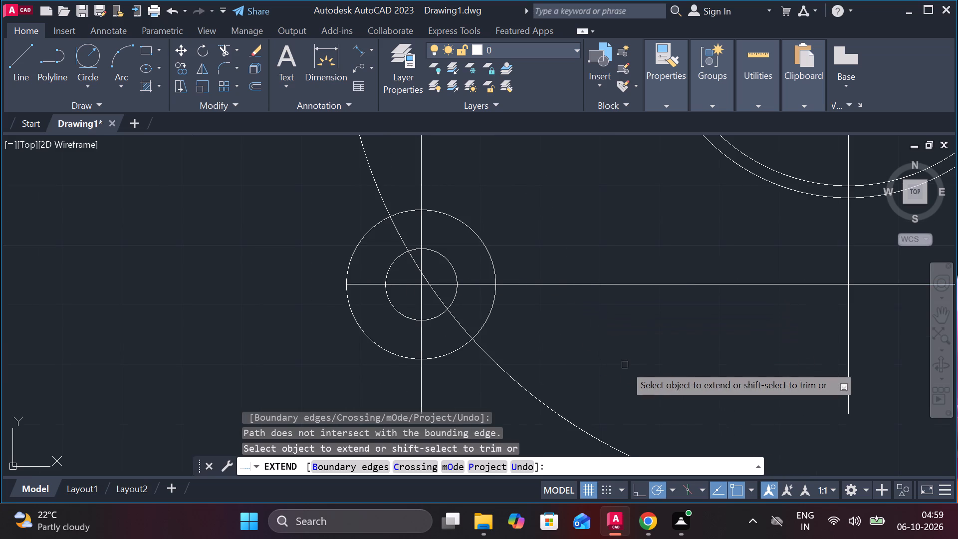
pyautogui.press('Escape')
# Erase the two concentric circles of the lower-left boss.
pyautogui.scroll(-2, 625, 365)
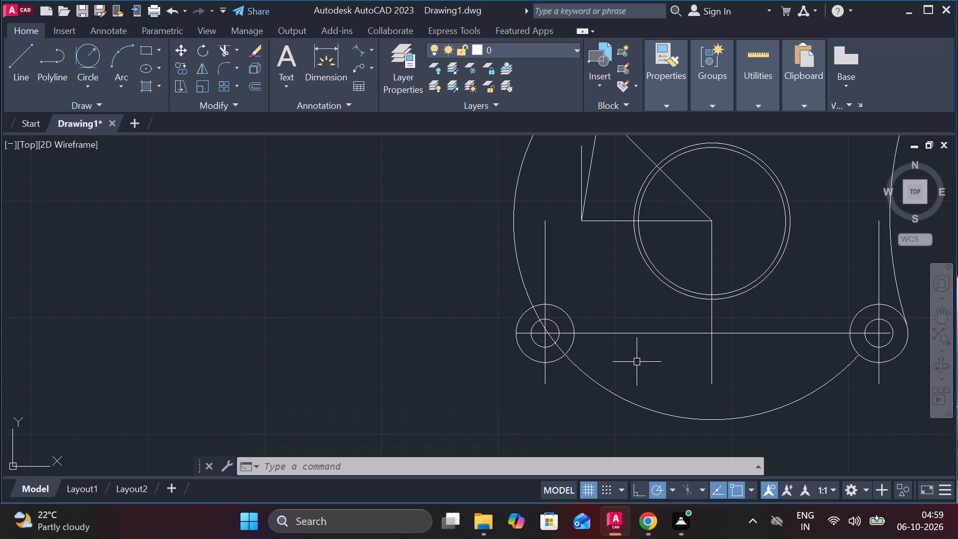
pyautogui.scroll(-1, 830, 370)
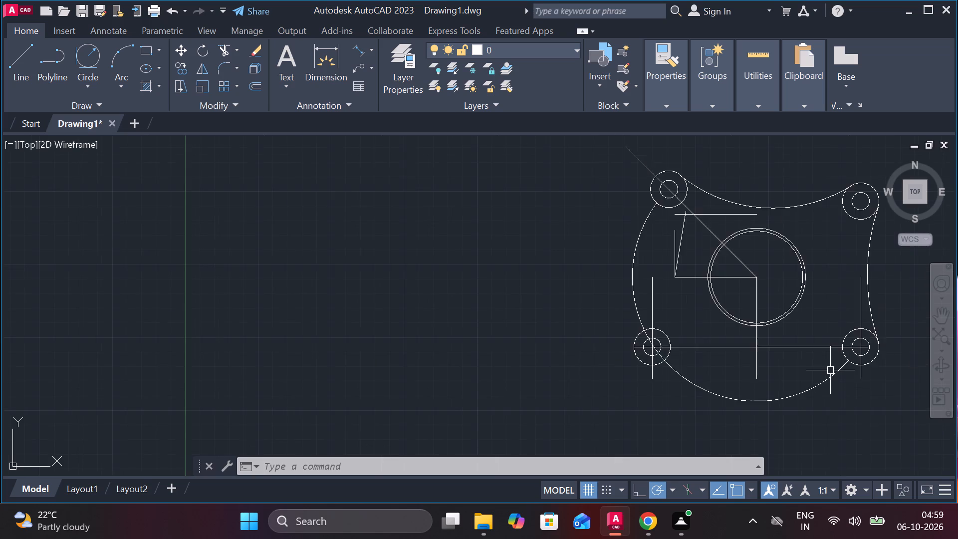
pyautogui.scroll(-1, 830, 370)
pyautogui.scroll(1, 850, 364)
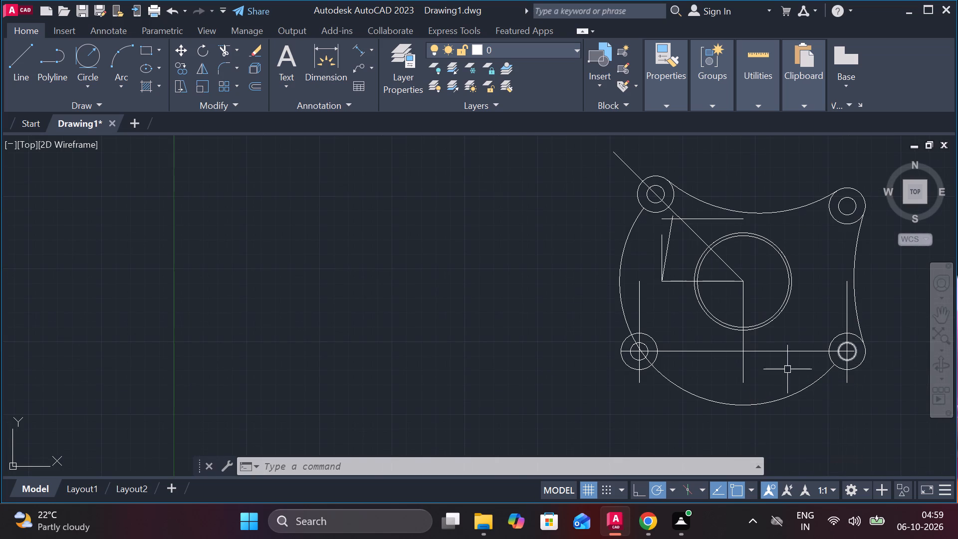
pyautogui.scroll(2, 659, 367)
pyautogui.click(659, 353)
pyautogui.click(632, 341)
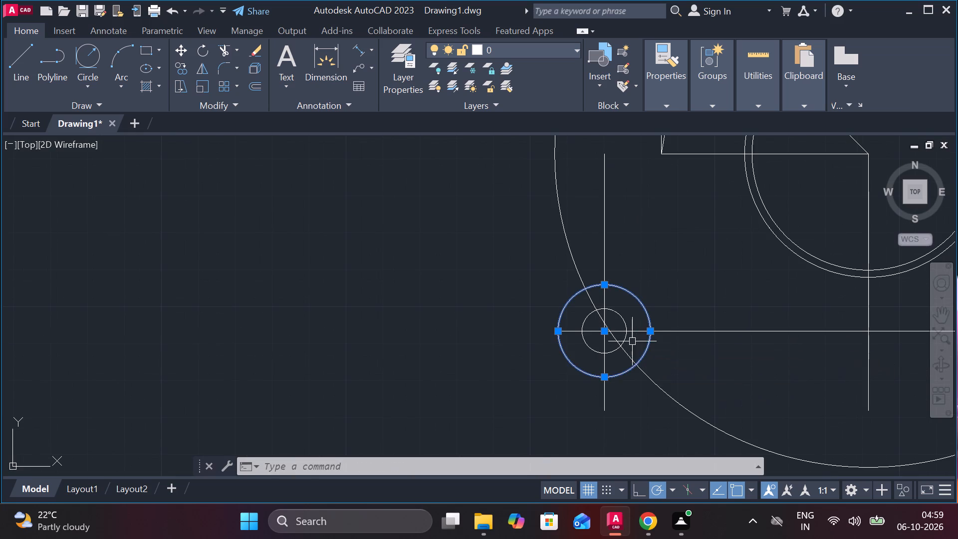
pyautogui.click(627, 335)
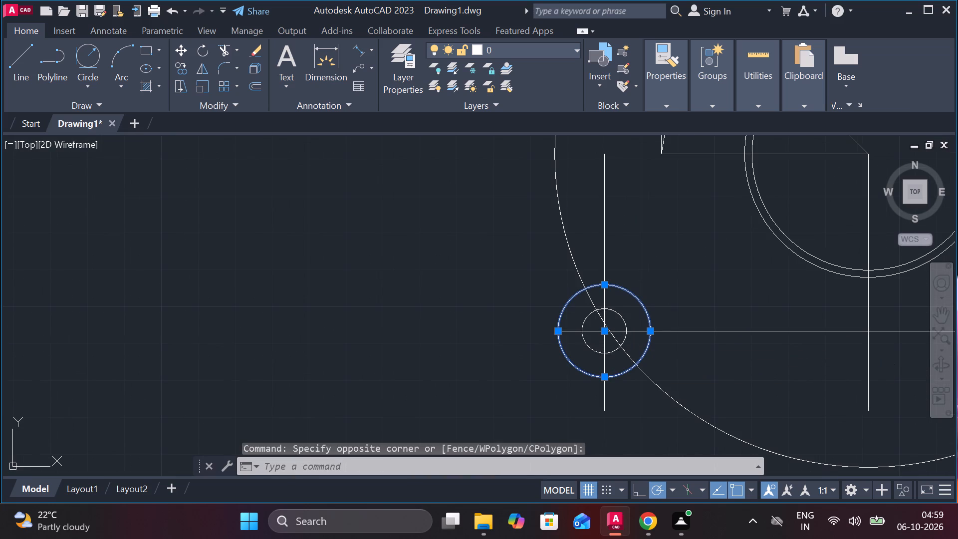
pyautogui.press('e')
pyautogui.press('Return')
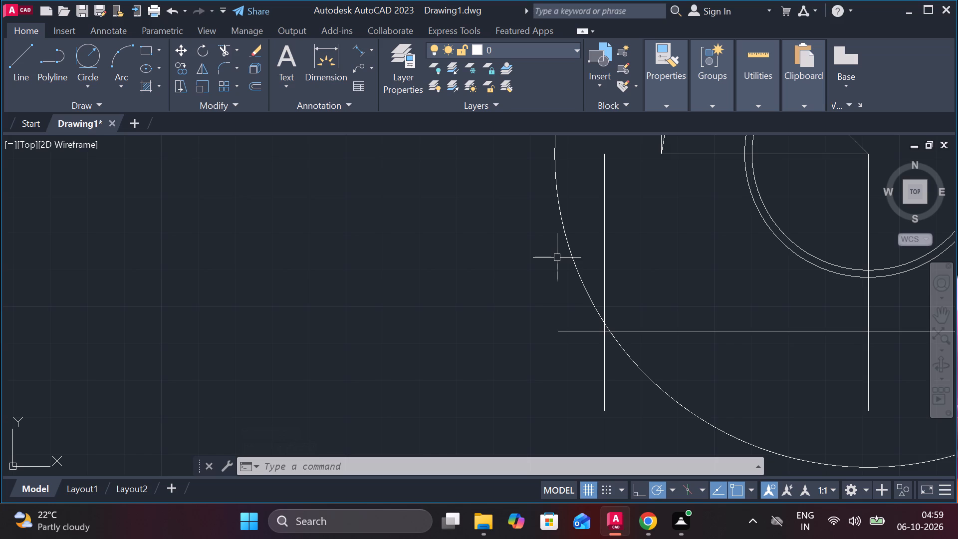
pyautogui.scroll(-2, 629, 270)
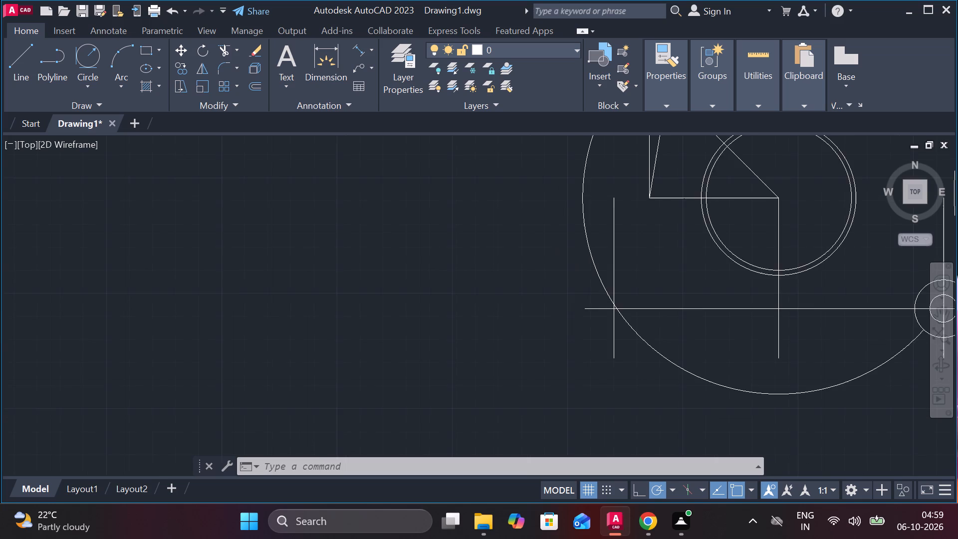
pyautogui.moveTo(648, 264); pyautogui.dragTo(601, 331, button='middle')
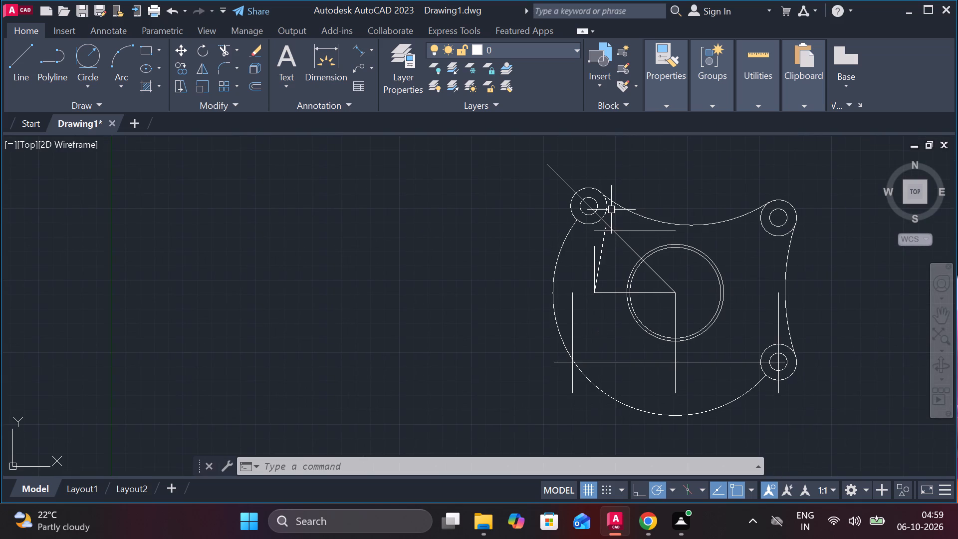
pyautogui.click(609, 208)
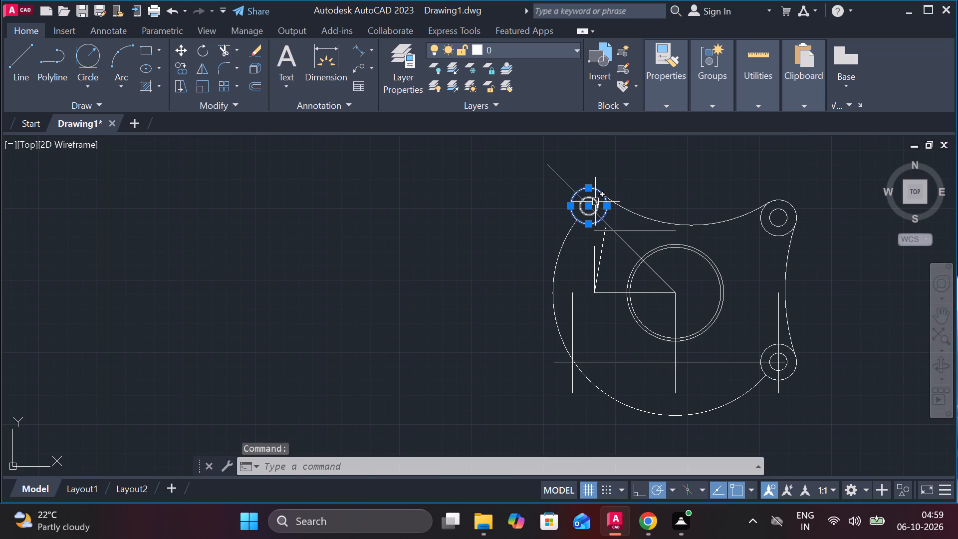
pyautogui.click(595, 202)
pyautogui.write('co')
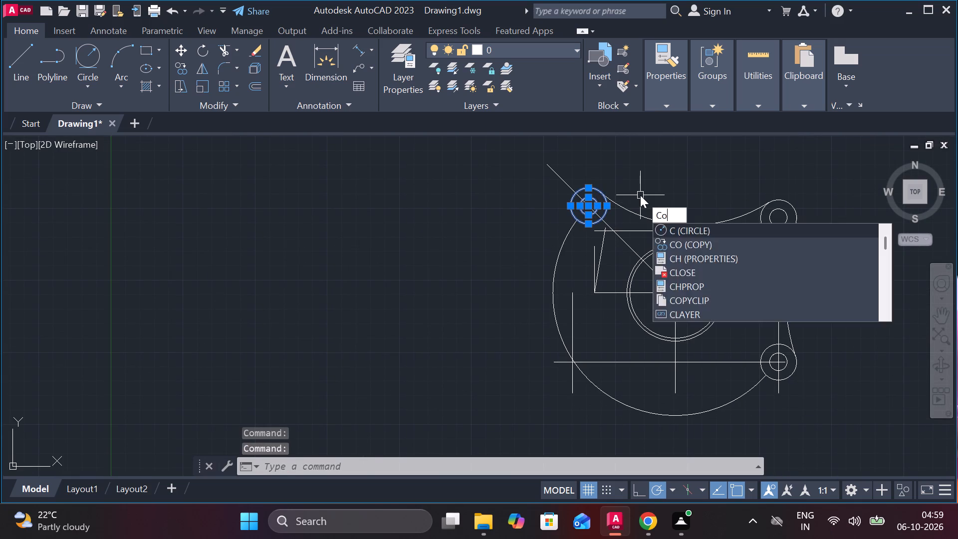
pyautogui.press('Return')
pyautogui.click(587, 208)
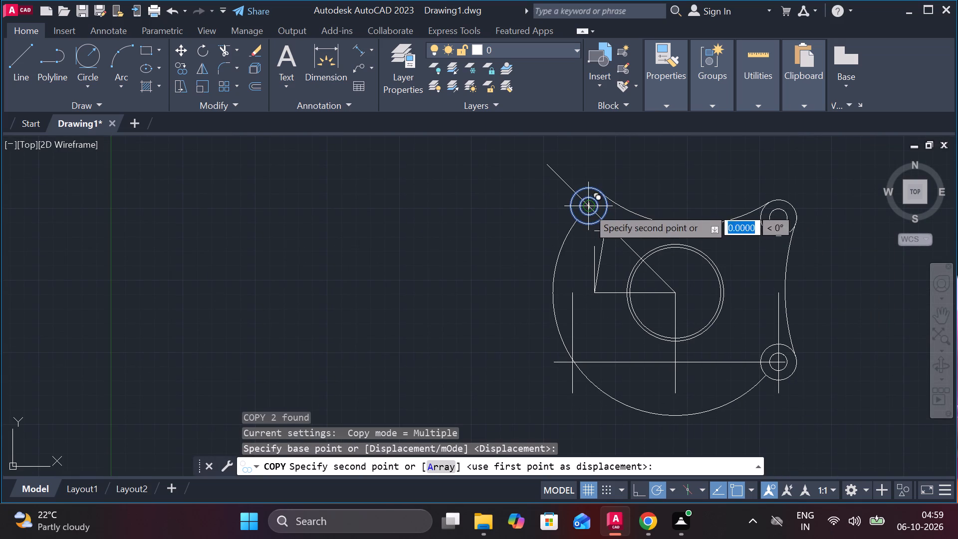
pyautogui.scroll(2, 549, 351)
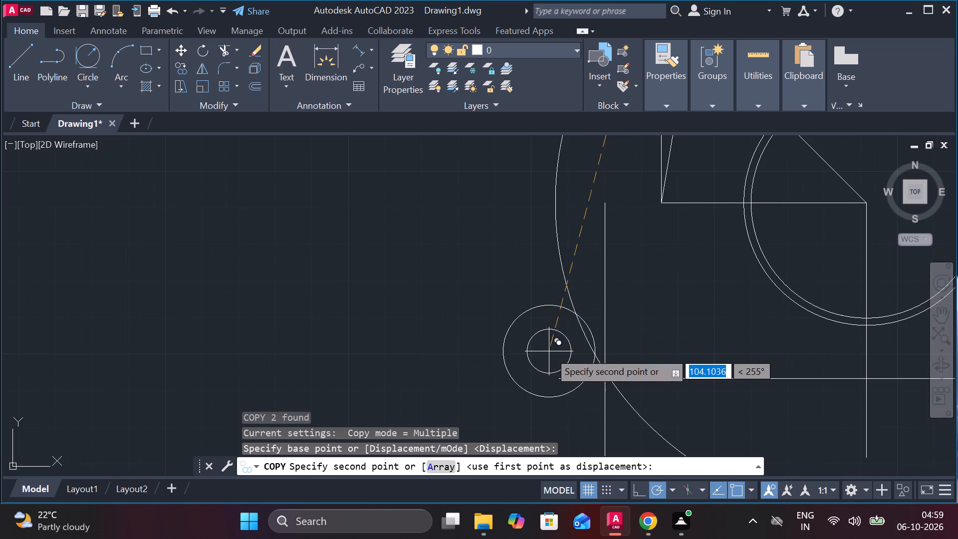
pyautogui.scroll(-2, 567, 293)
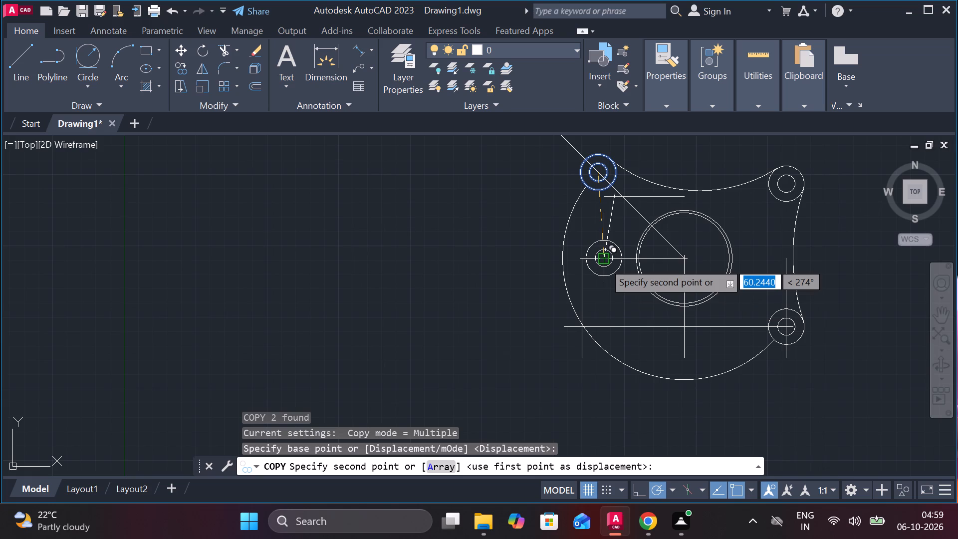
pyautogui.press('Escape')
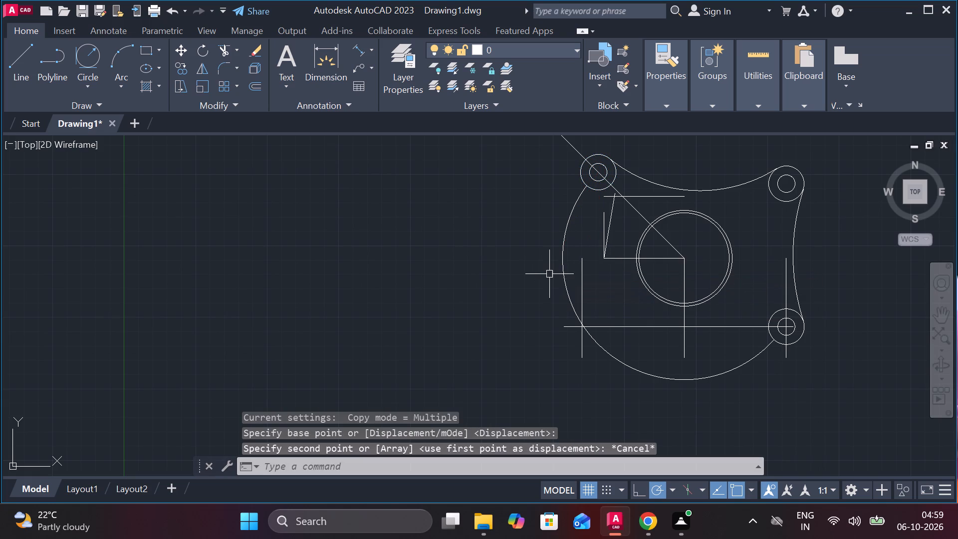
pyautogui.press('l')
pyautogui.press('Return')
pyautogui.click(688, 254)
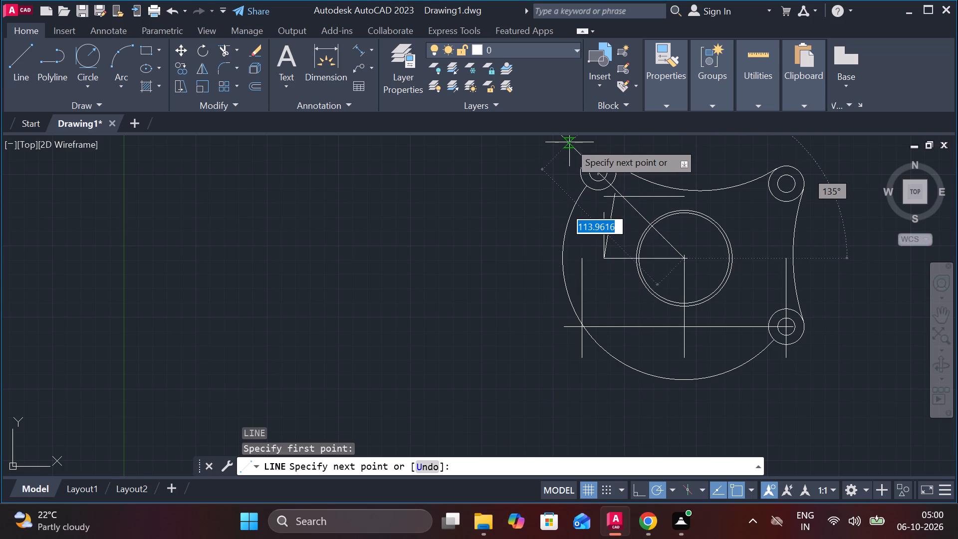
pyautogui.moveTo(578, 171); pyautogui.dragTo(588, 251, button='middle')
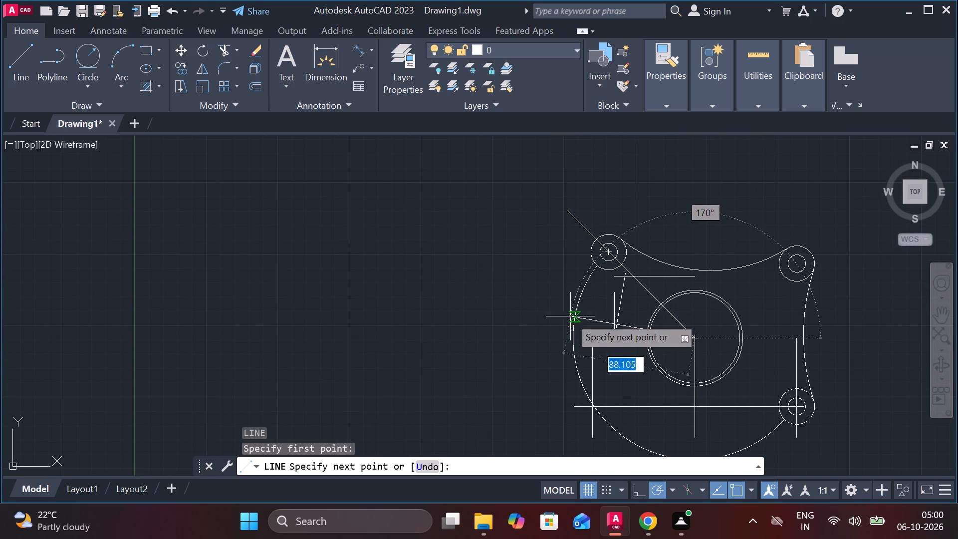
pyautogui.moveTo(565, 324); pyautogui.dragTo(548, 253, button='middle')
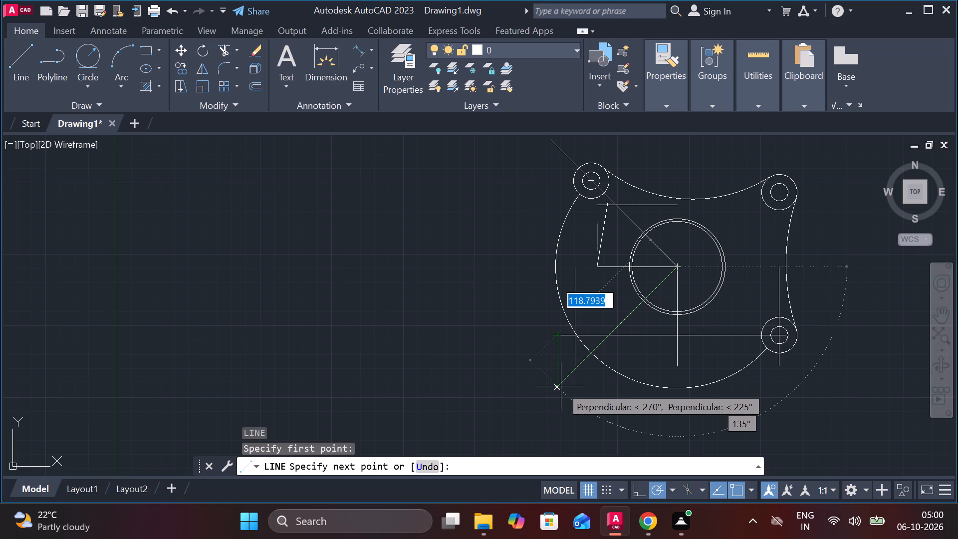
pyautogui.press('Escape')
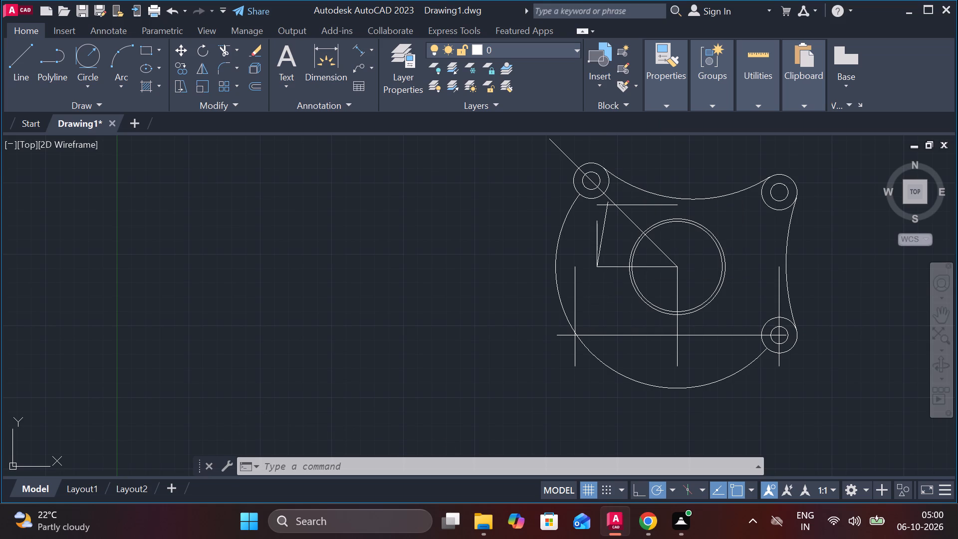
# Copy the upper-left boss's two concentric circles from their centre 90 units down along the large outer arc.
pyautogui.click(610, 183)
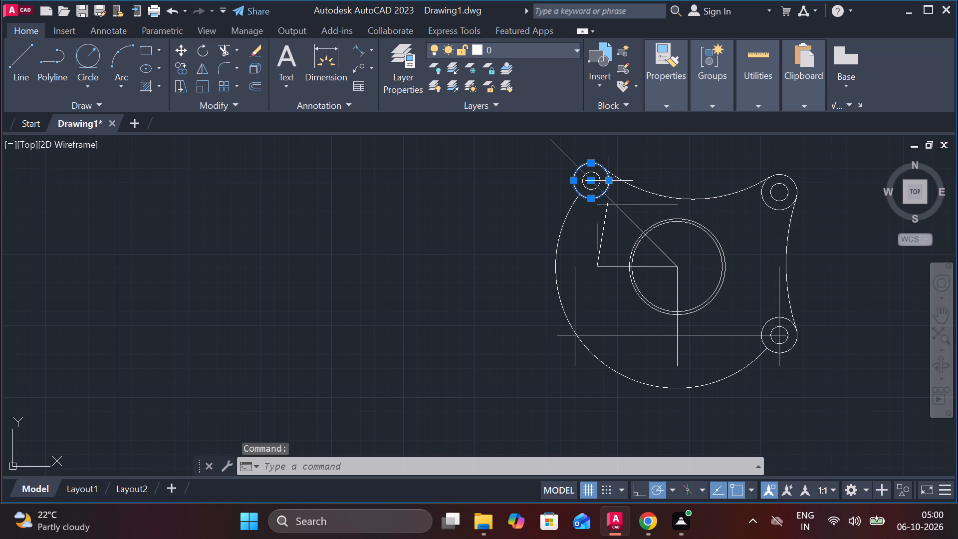
pyautogui.click(599, 180)
pyautogui.write('co')
pyautogui.press('Return')
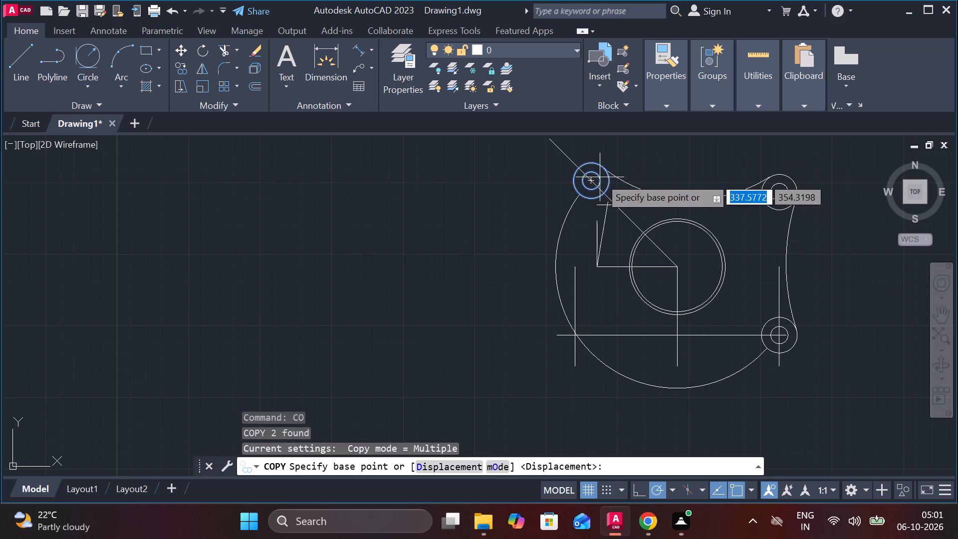
pyautogui.click(593, 181)
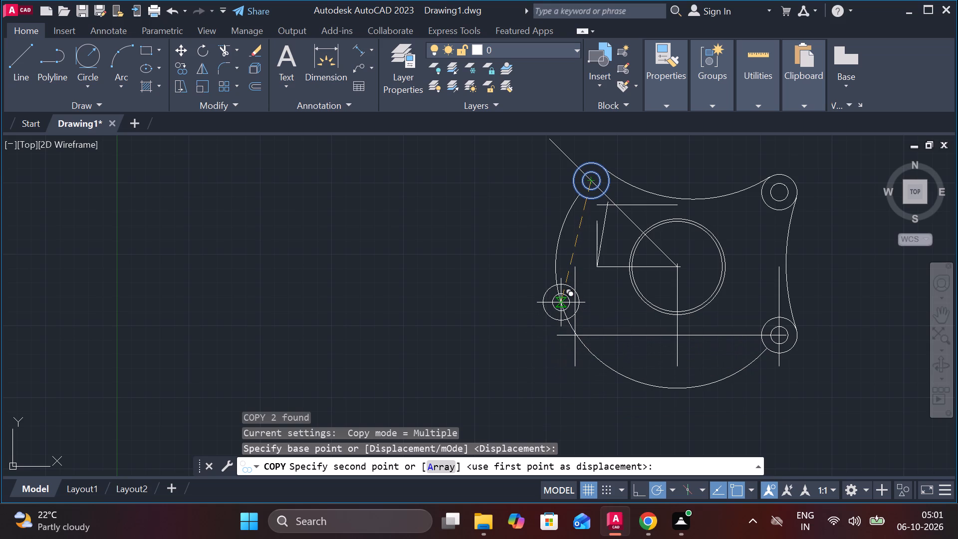
pyautogui.press('9')
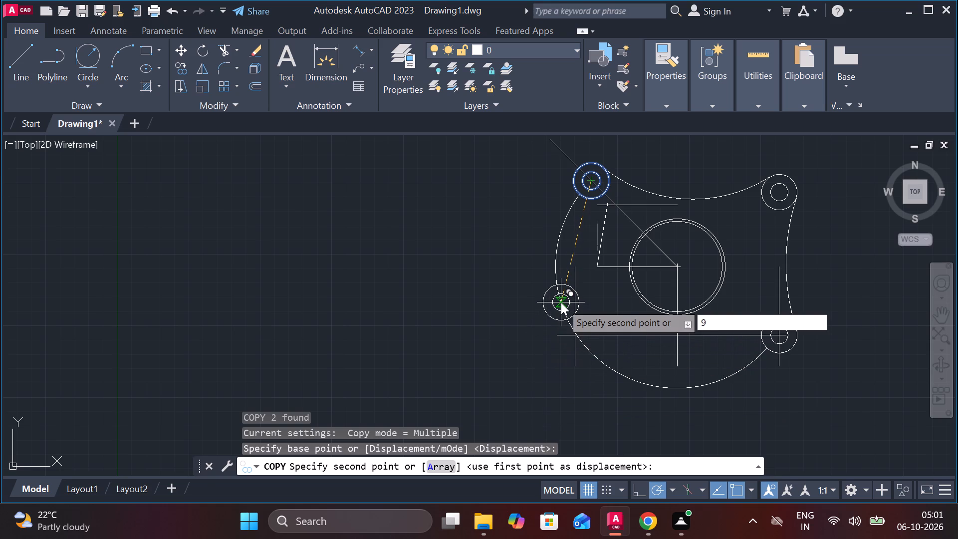
pyautogui.press('0')
pyautogui.press('Return')
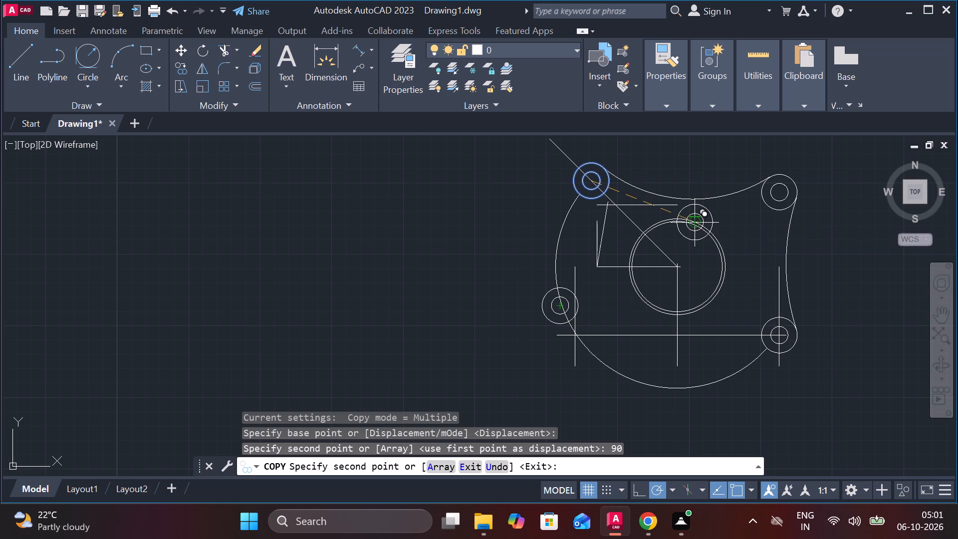
pyautogui.press('Escape')
# Erase the large outer arc and the vertical construction line beside the copied lower-left boss.
pyautogui.scroll(1, 611, 301)
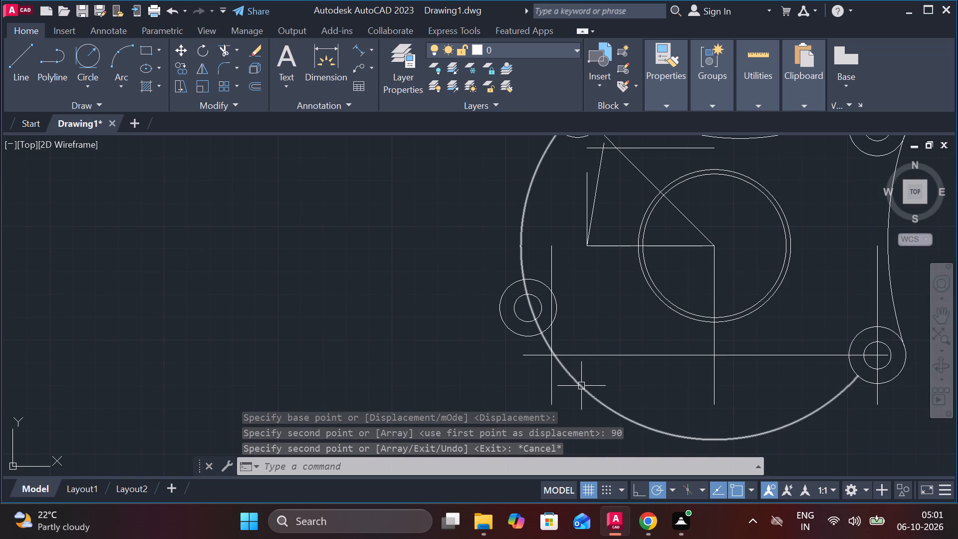
pyautogui.click(581, 386)
pyautogui.press('e')
pyautogui.press('Return')
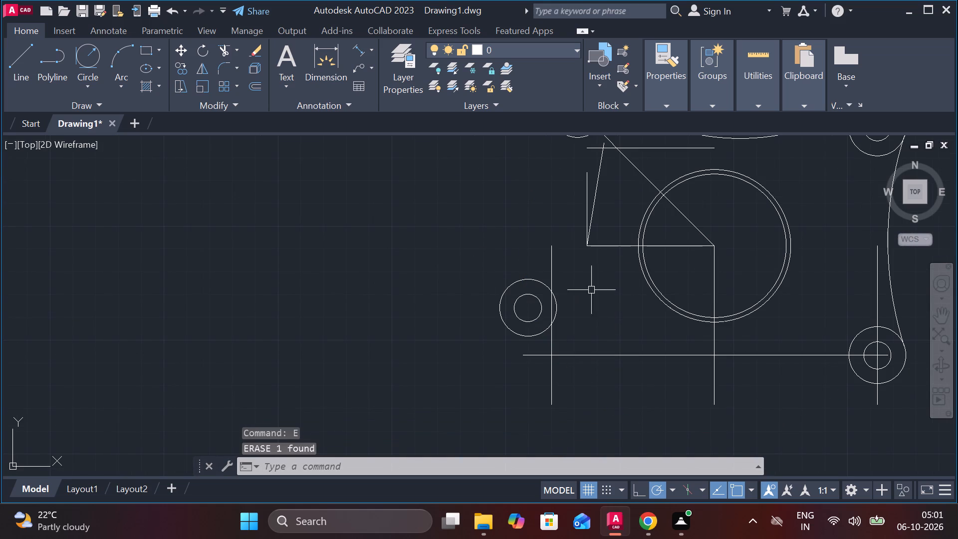
pyautogui.click(549, 249)
pyautogui.press('e')
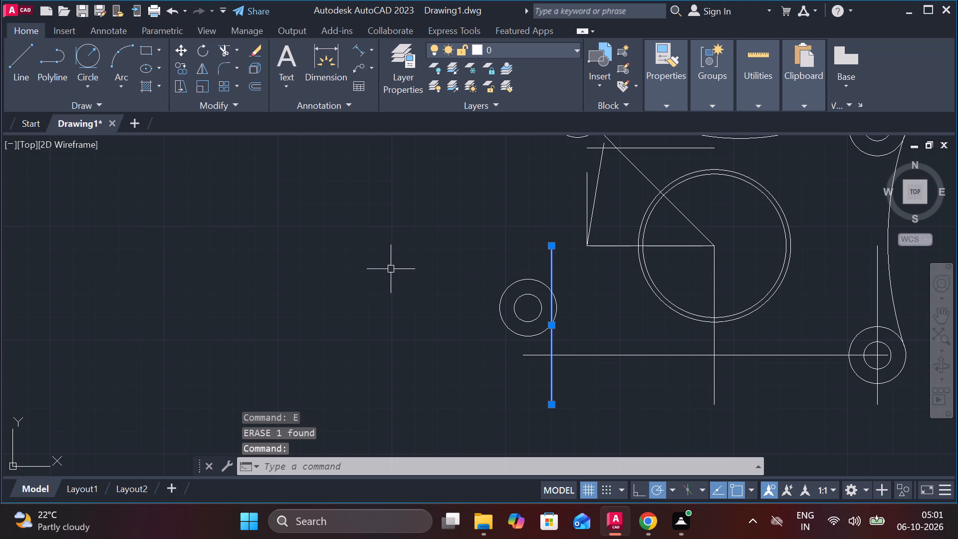
pyautogui.press('Return')
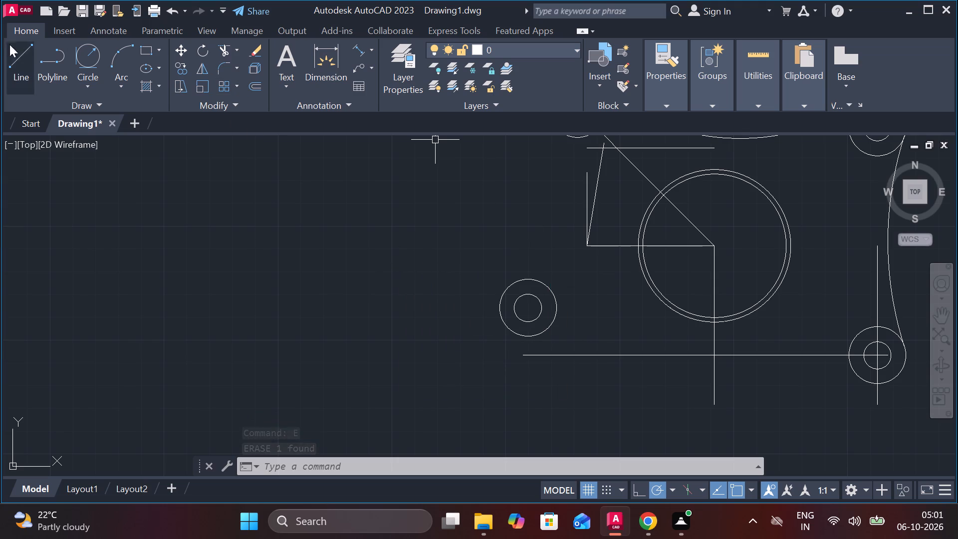
# Draw a vertical line from the left end of the lower horizontal line up past the lower-left boss.
pyautogui.click(22, 59)
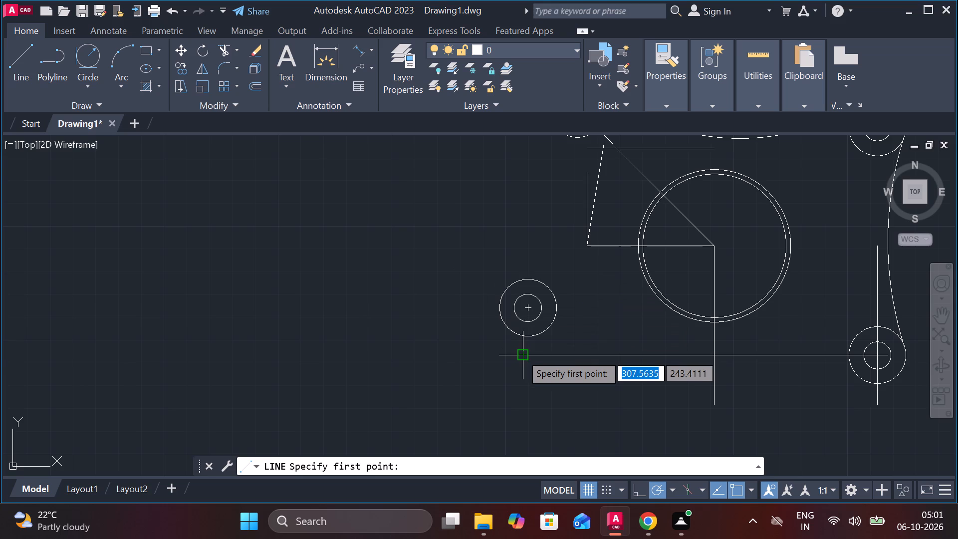
pyautogui.click(522, 355)
pyautogui.click(523, 239)
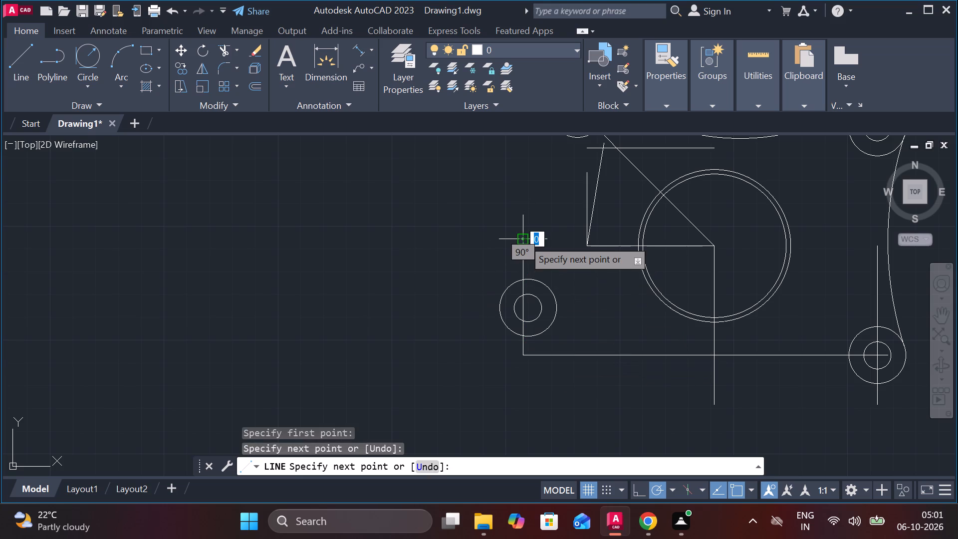
pyautogui.press('Escape')
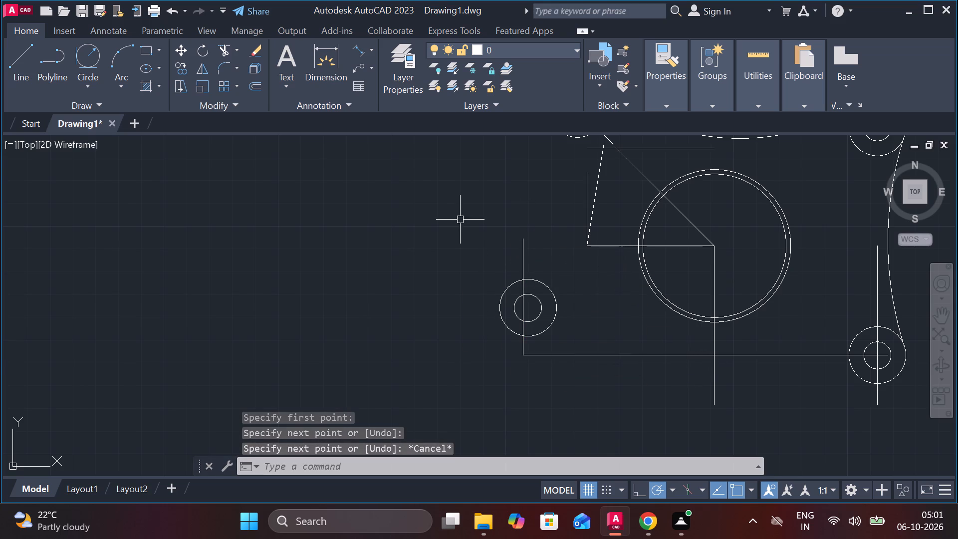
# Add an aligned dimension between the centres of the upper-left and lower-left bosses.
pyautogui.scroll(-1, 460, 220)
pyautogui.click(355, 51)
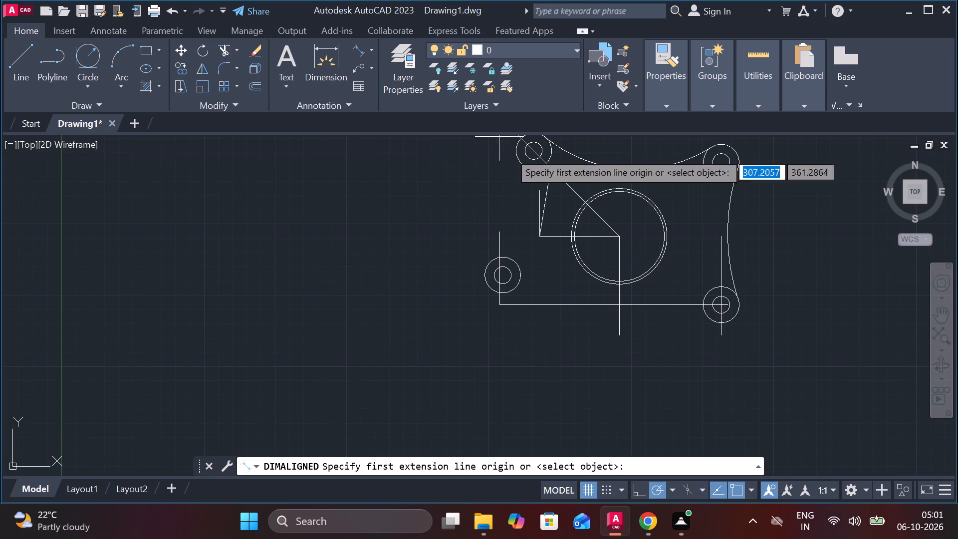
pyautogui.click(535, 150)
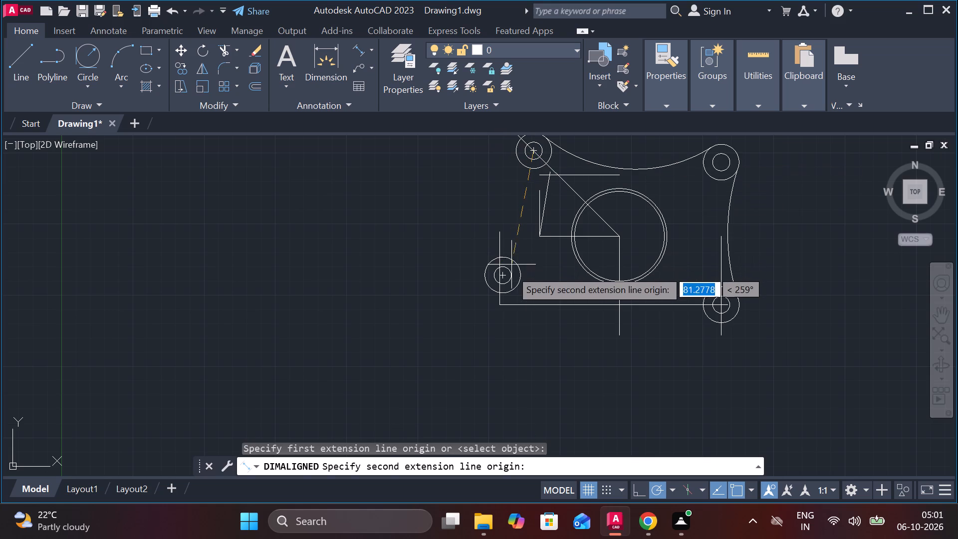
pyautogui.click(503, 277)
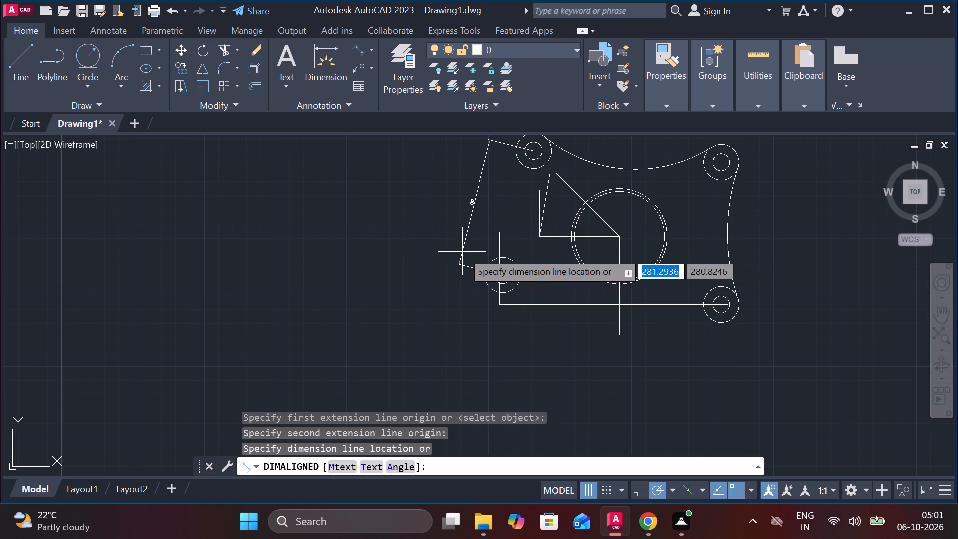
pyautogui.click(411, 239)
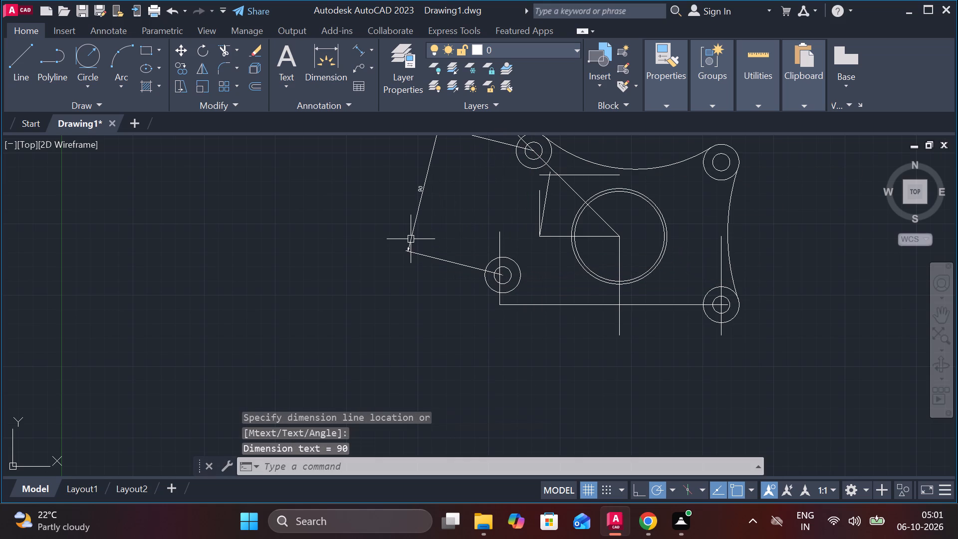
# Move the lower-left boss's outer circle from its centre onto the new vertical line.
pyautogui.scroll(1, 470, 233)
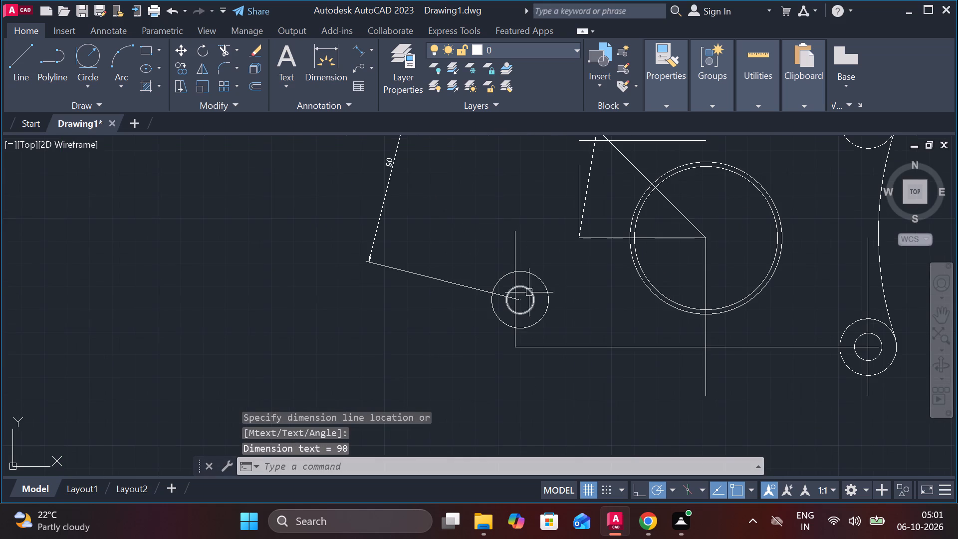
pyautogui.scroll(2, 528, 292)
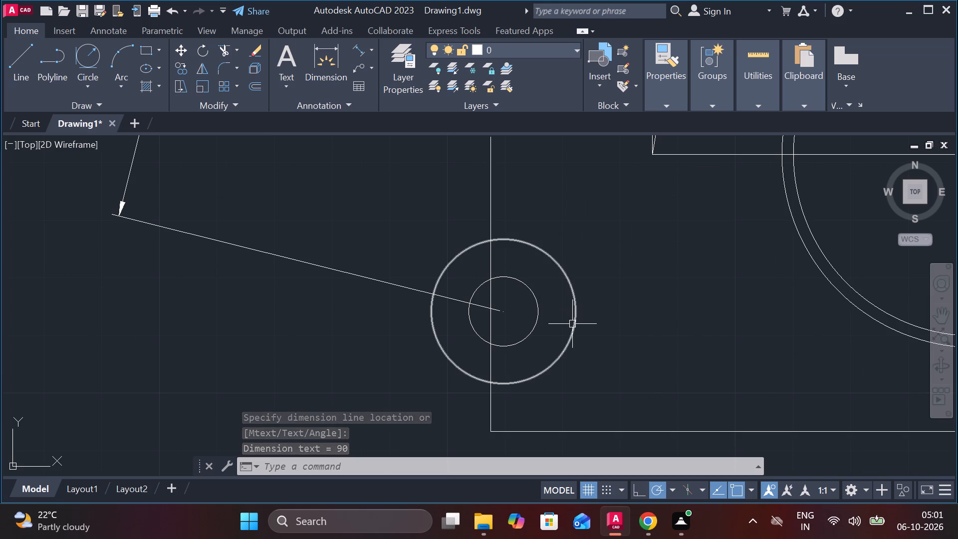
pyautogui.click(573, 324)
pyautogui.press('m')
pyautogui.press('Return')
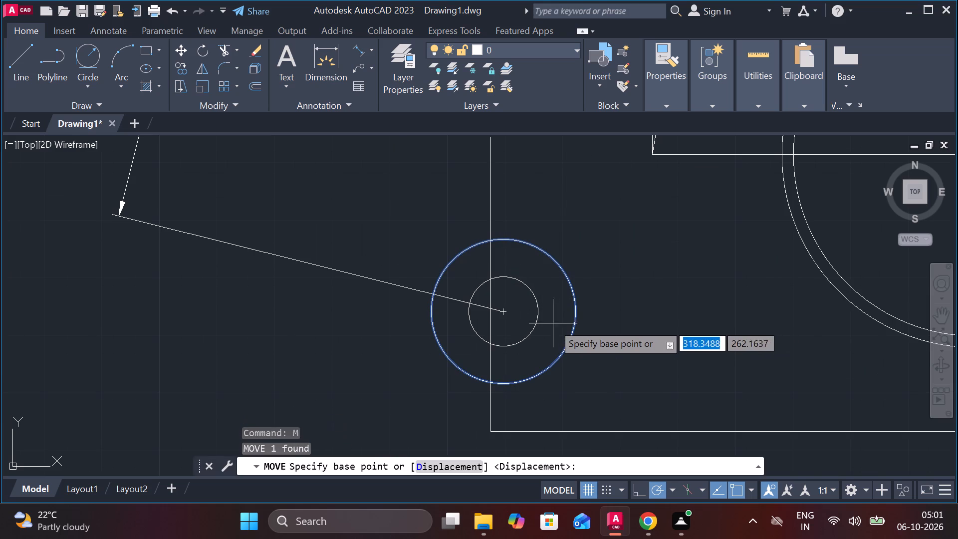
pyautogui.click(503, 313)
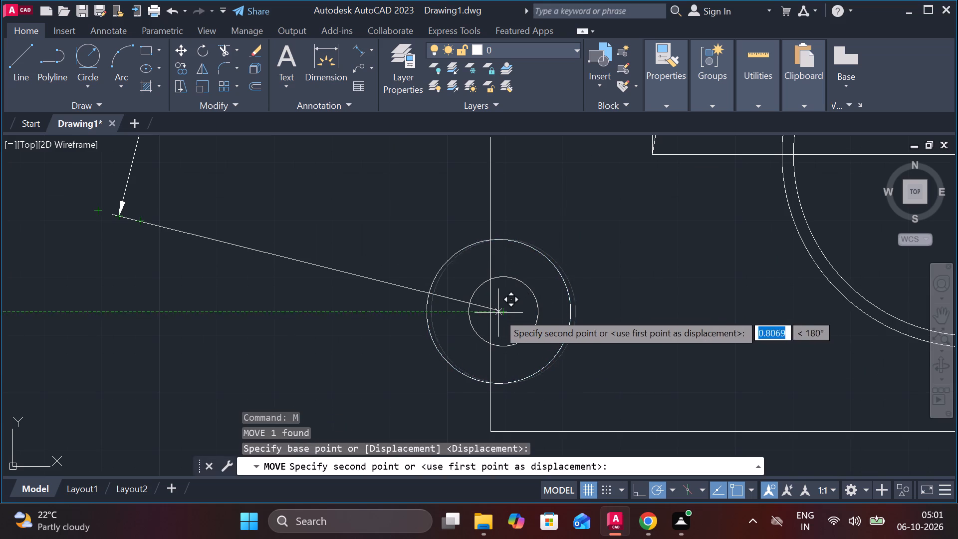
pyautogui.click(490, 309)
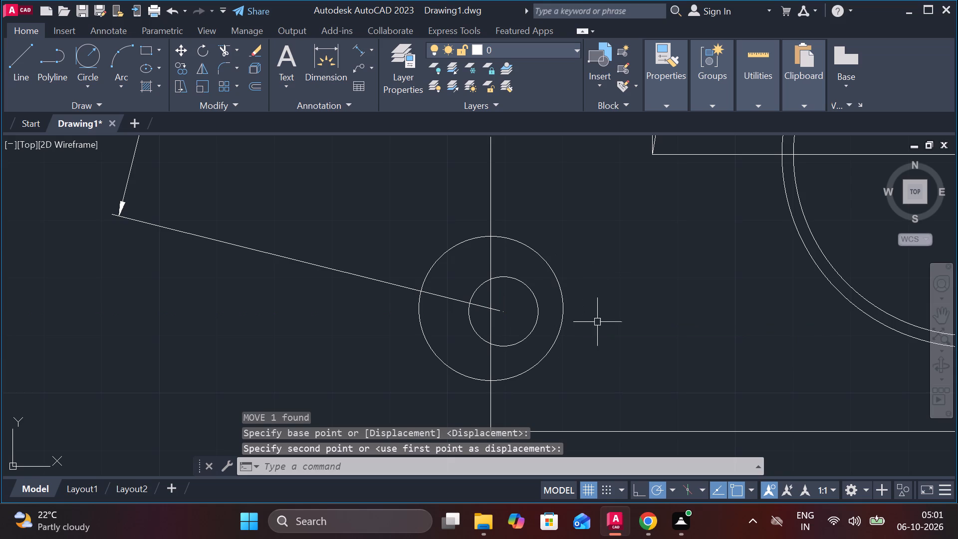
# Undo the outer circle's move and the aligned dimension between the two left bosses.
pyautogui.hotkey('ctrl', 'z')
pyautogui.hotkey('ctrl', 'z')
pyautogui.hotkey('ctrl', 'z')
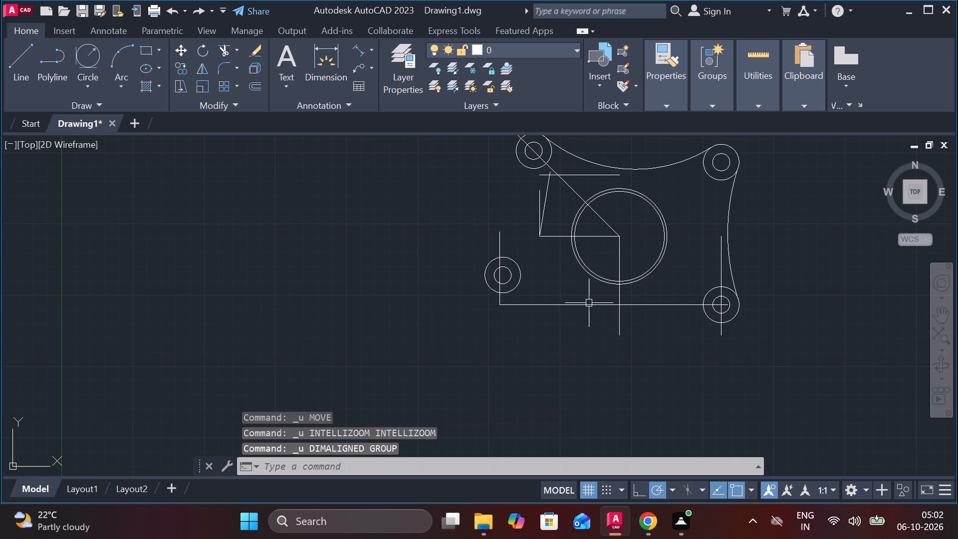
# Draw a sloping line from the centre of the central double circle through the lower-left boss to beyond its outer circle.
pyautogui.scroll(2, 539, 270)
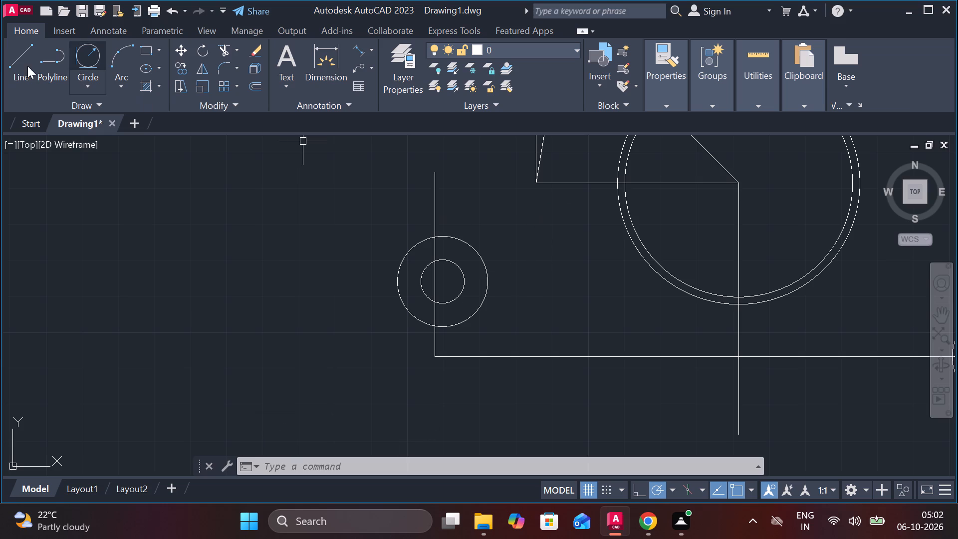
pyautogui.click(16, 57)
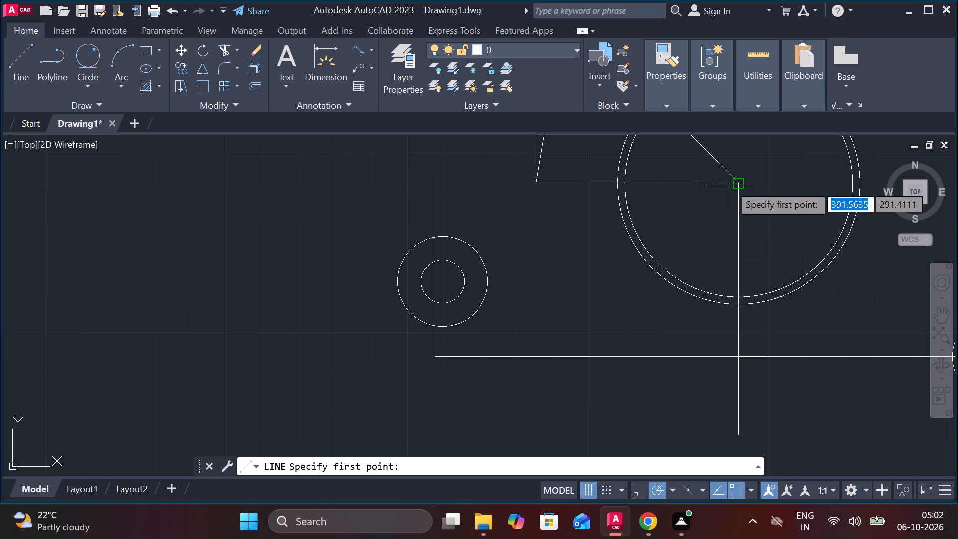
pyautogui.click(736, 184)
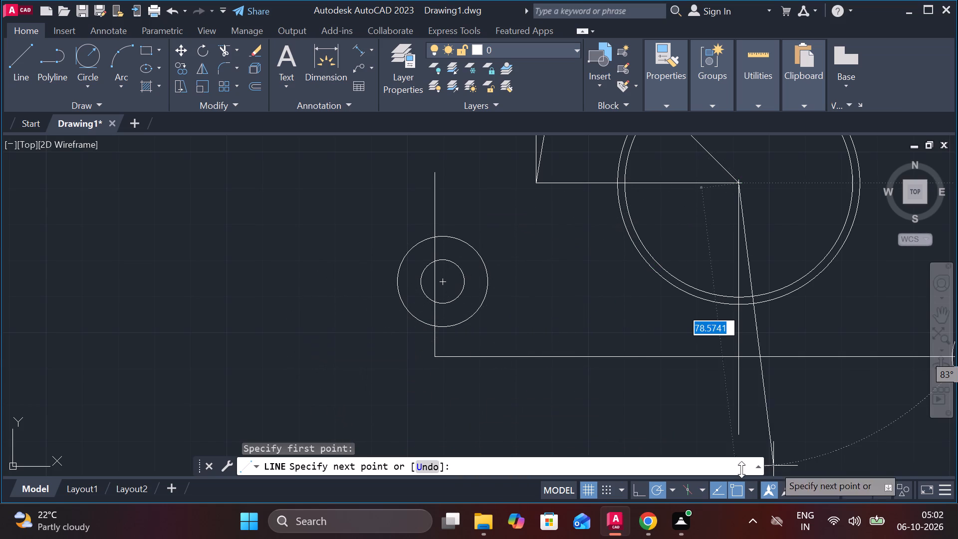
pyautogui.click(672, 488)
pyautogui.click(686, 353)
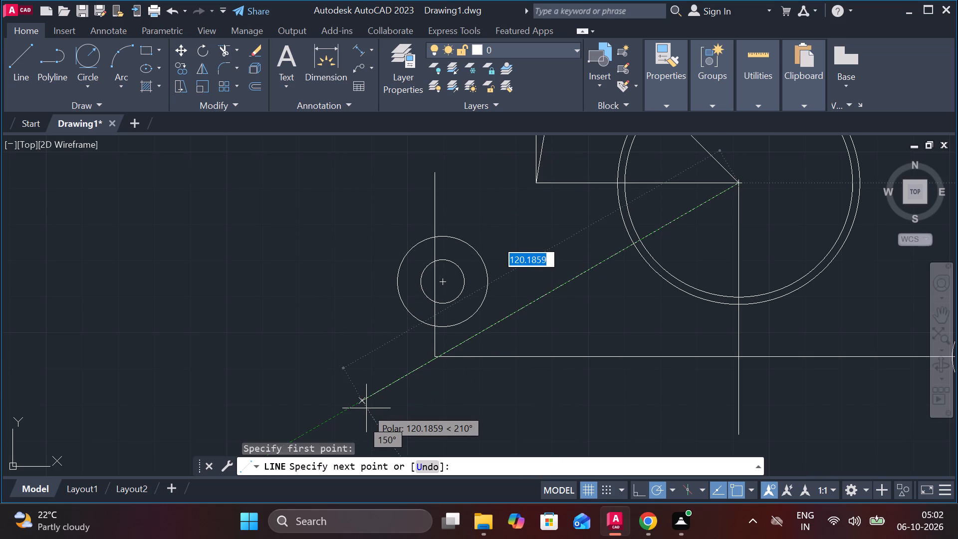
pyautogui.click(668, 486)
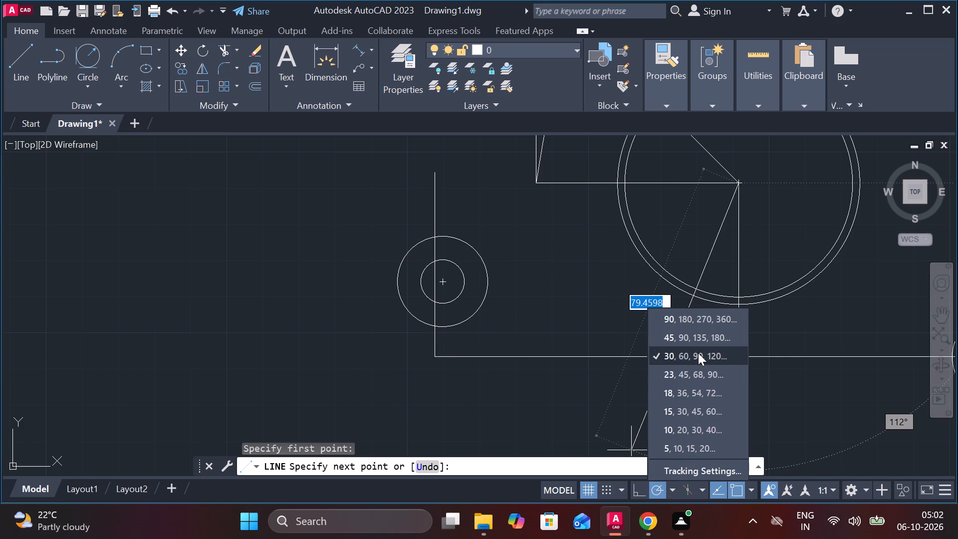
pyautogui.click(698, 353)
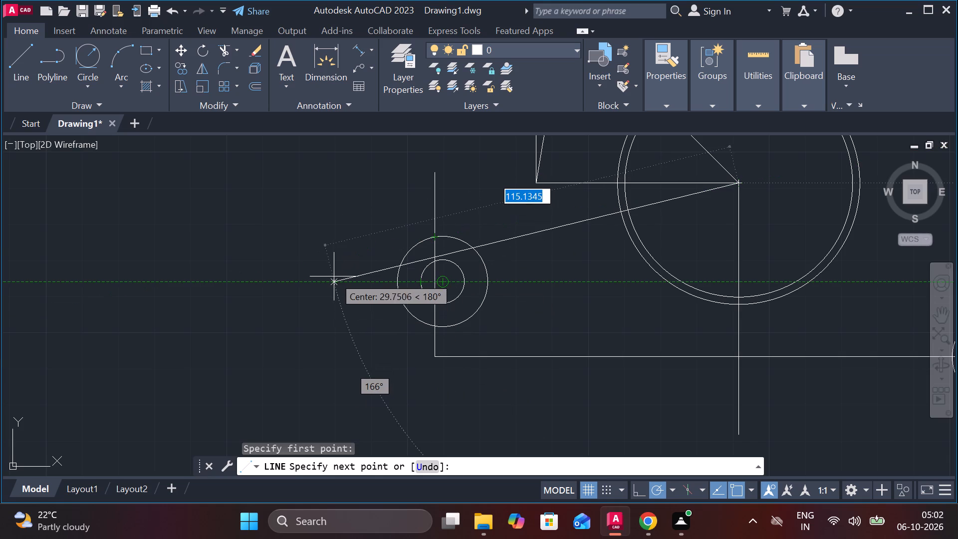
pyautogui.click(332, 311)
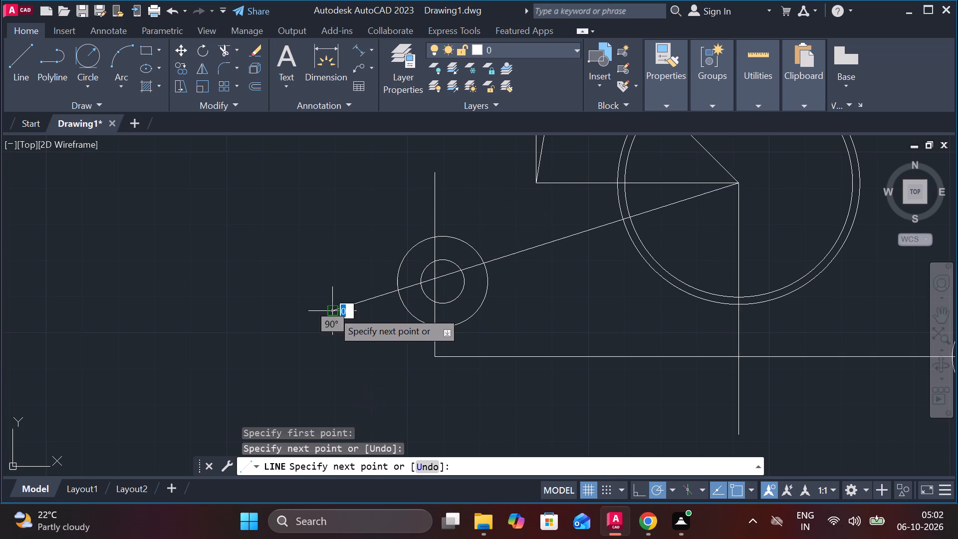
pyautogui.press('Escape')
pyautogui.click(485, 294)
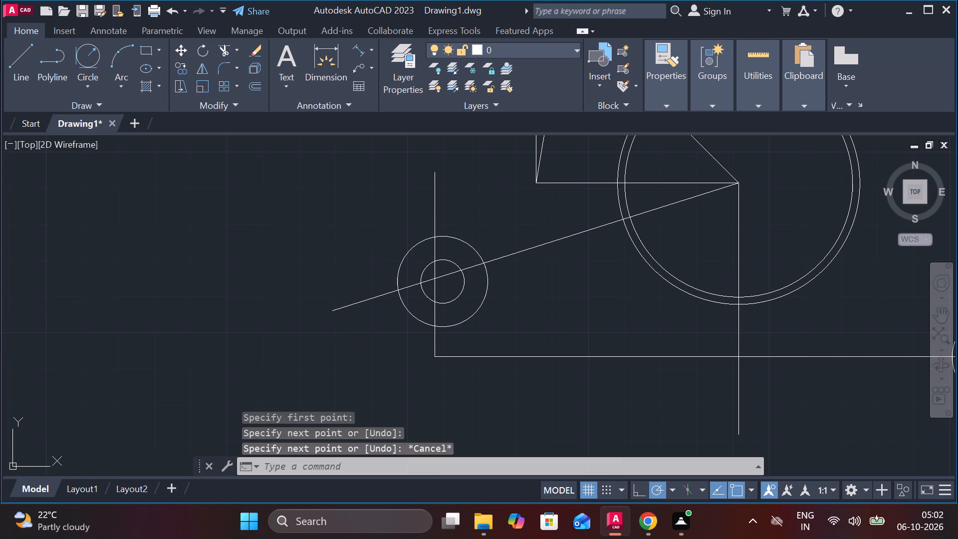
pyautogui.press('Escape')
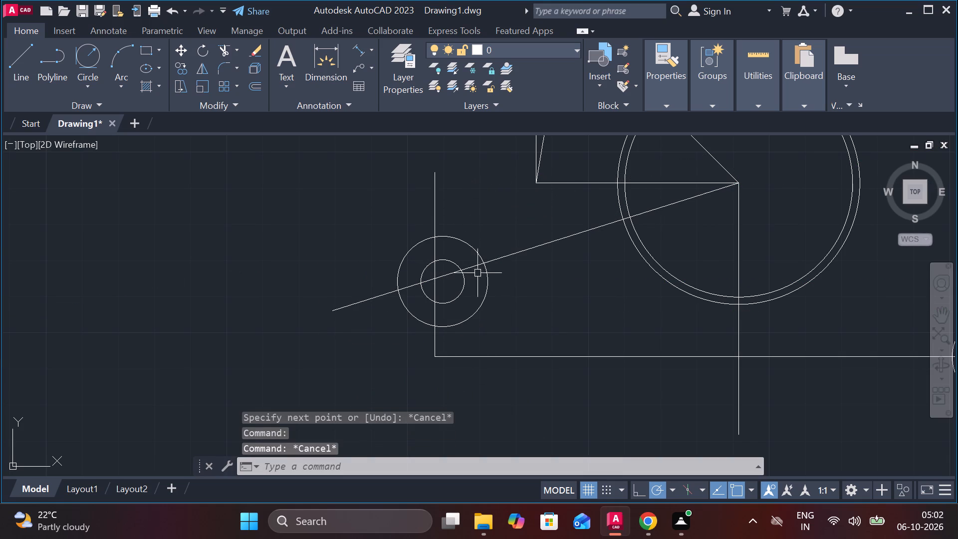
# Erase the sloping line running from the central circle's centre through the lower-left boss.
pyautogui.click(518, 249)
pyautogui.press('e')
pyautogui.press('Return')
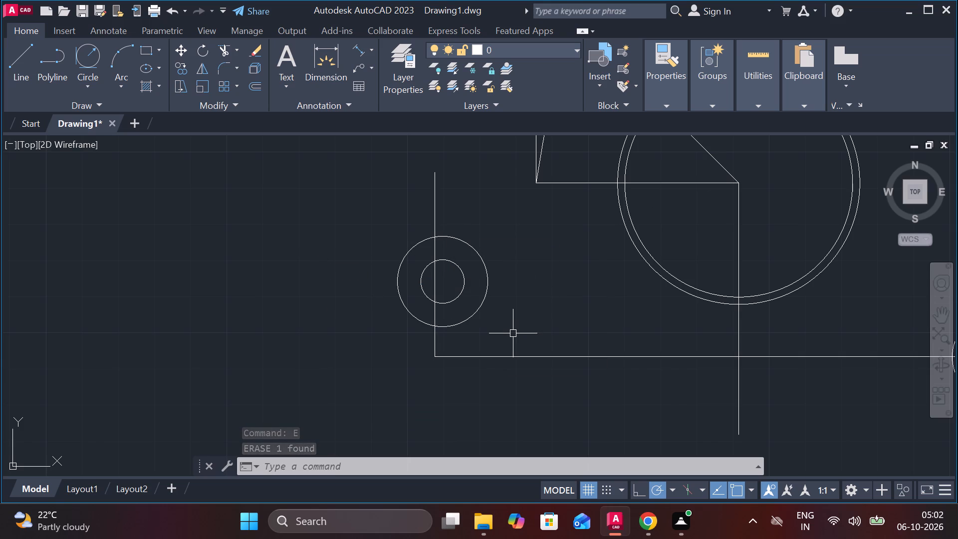
# Draw a short horizontal line inside the lower-left boss from the vertical line to near the circles' centre.
pyautogui.scroll(-1, 513, 333)
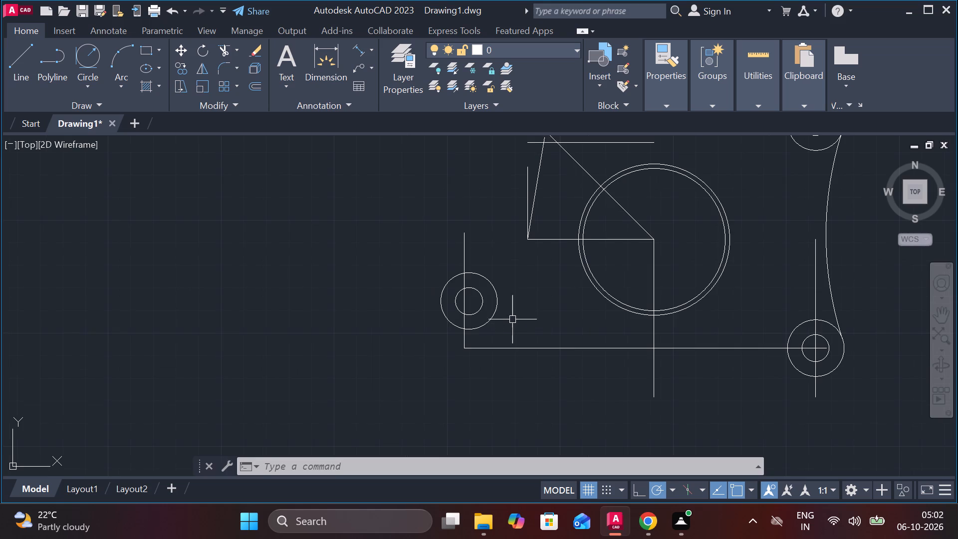
pyautogui.scroll(1, 511, 316)
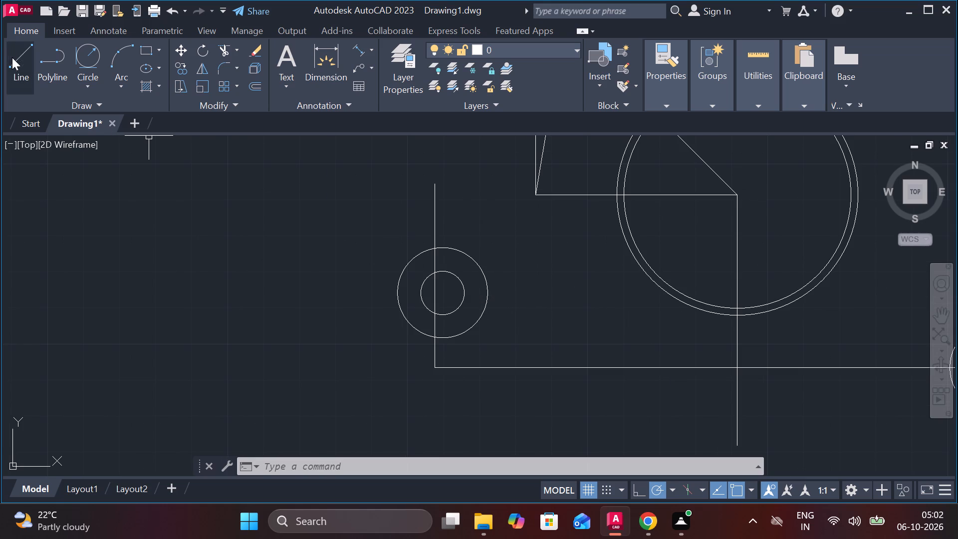
pyautogui.click(12, 57)
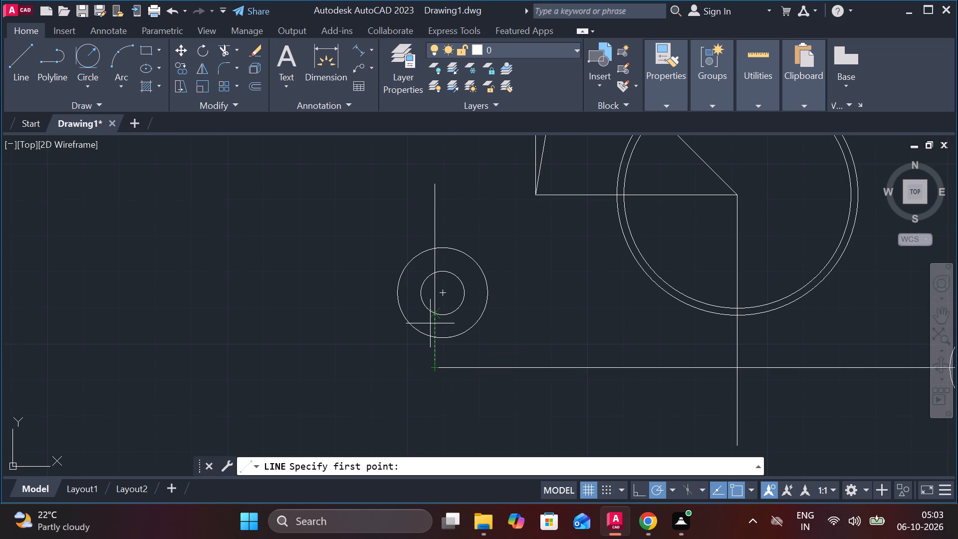
pyautogui.scroll(1, 433, 301)
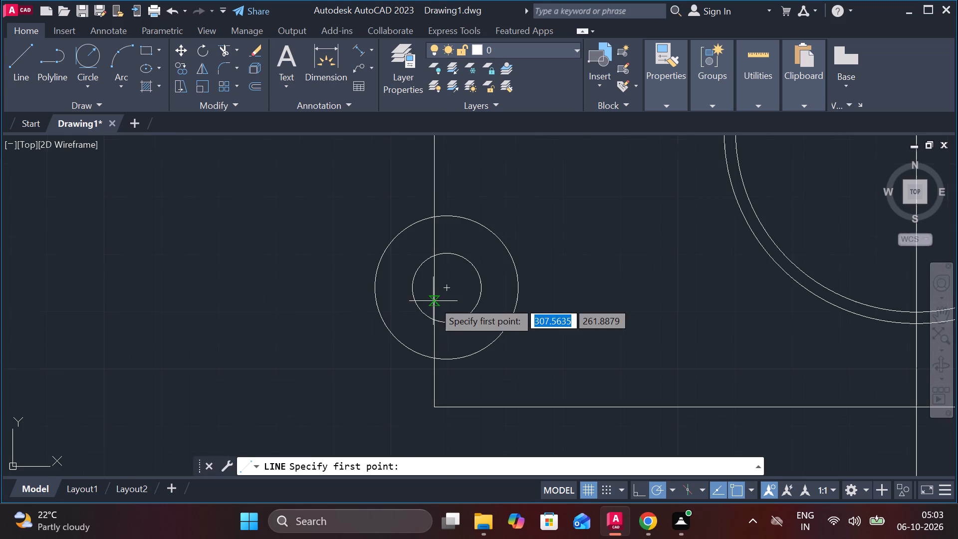
pyautogui.click(433, 286)
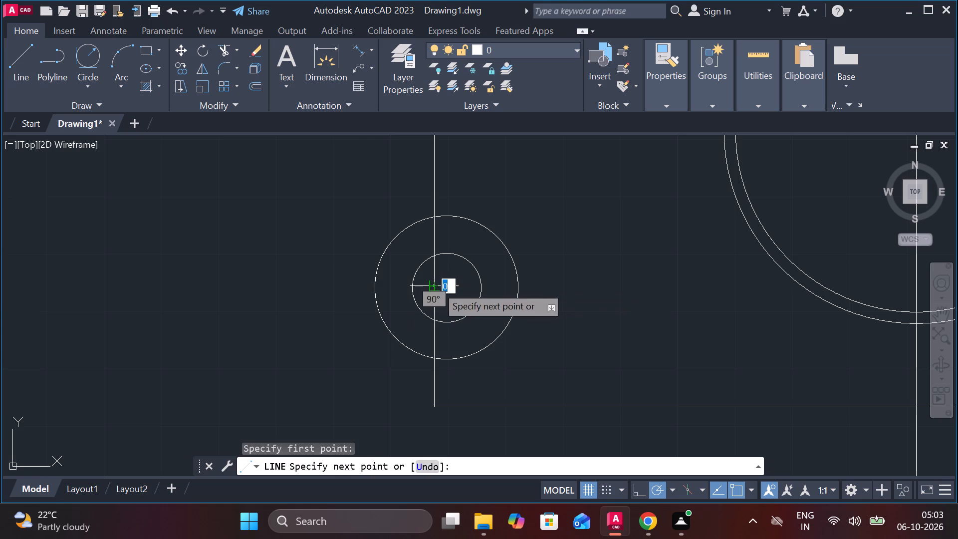
pyautogui.click(449, 286)
pyautogui.press('Escape')
# Move both circles of the lower-left boss from their centre to the short line's endpoint on the vertical line.
pyautogui.click(538, 315)
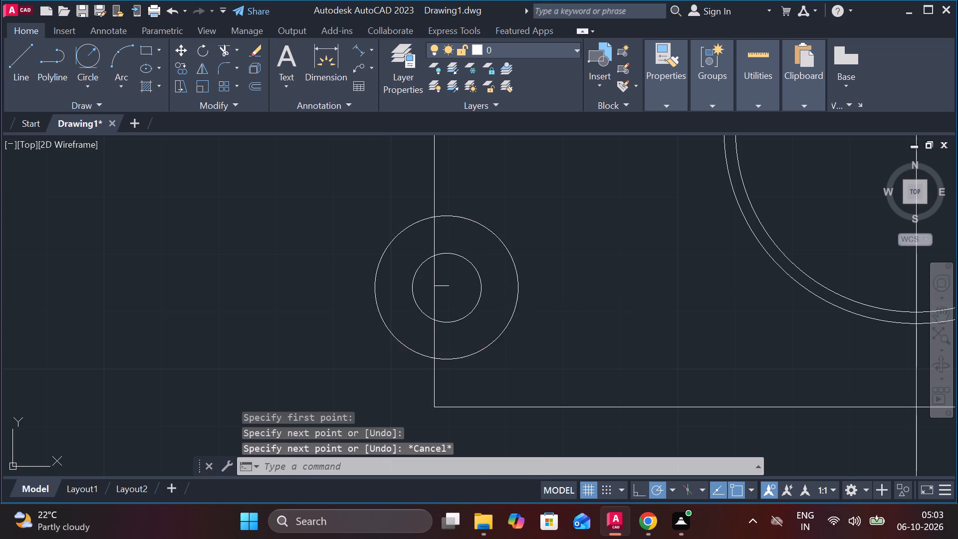
pyautogui.click(477, 281)
pyautogui.press('c')
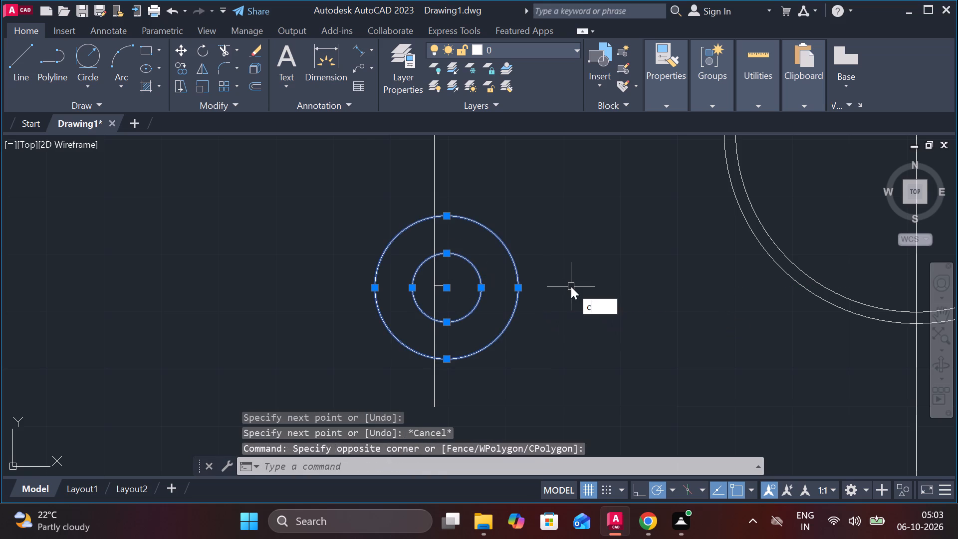
pyautogui.press('BackSpace')
pyautogui.press('m')
pyautogui.press('Return')
pyautogui.scroll(2, 453, 285)
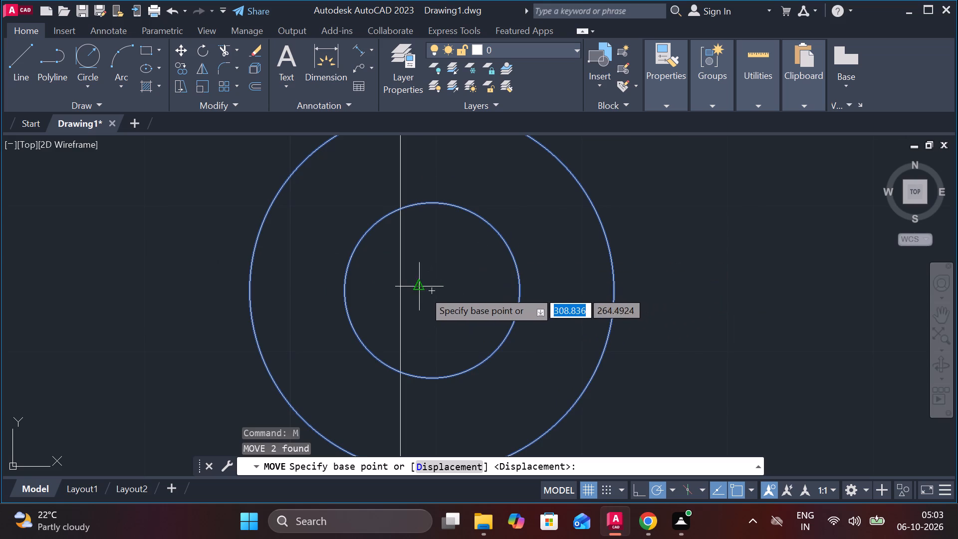
pyautogui.click(430, 290)
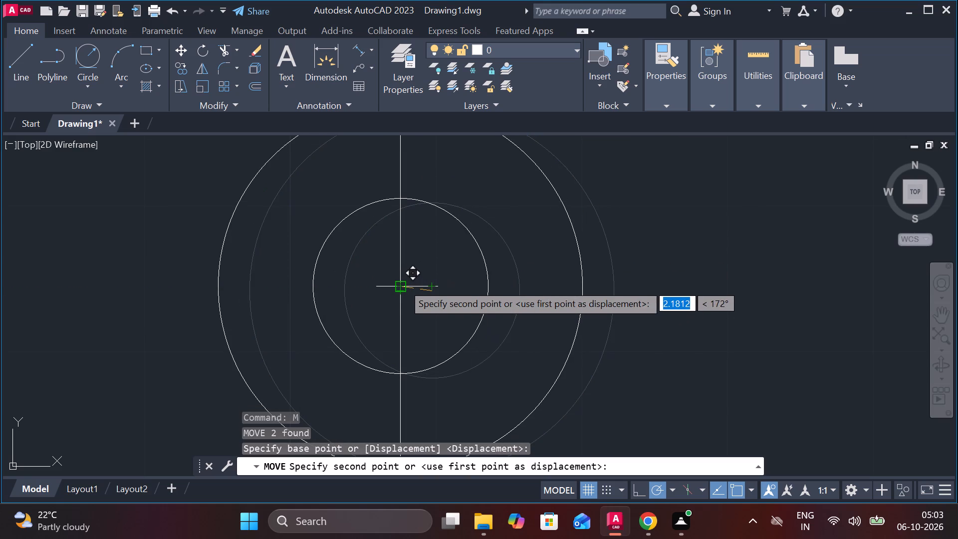
pyautogui.click(403, 283)
pyautogui.scroll(-3, 539, 252)
pyautogui.press('Escape')
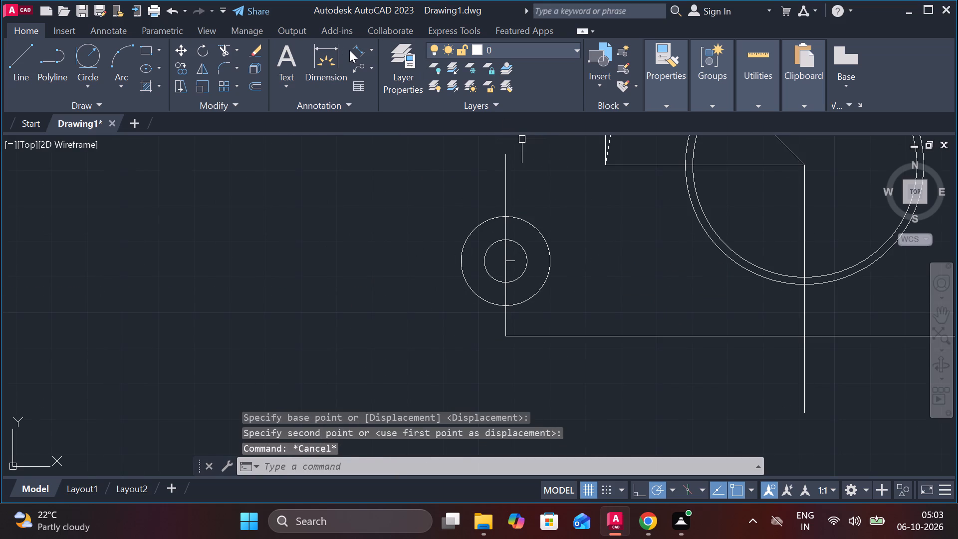
# Measure the aligned distance between the centres of the lower-left and upper-left bosses.
pyautogui.click(357, 49)
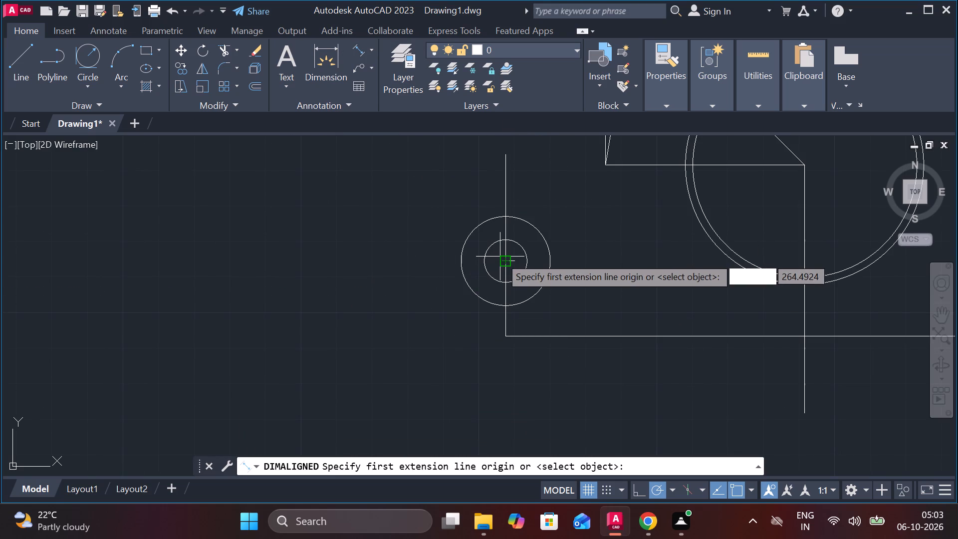
pyautogui.click(502, 260)
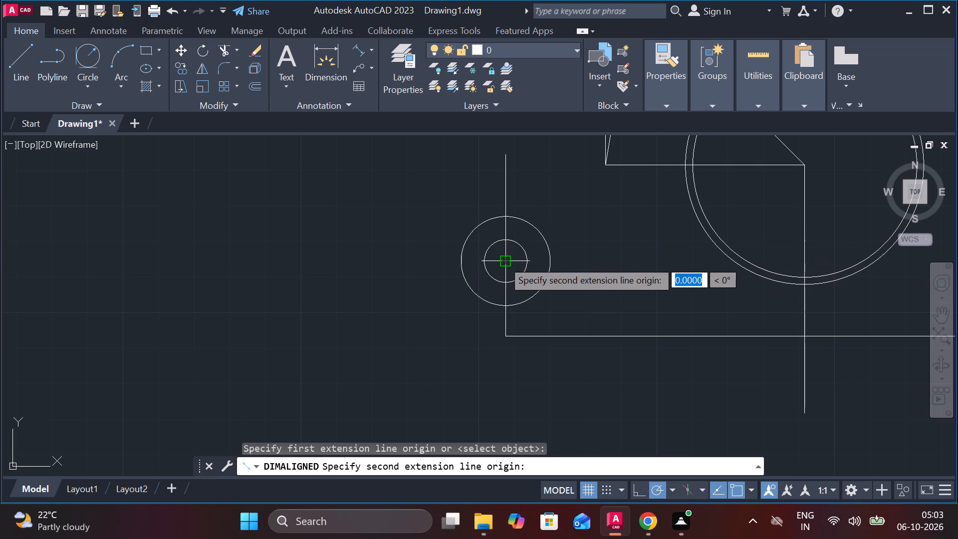
pyautogui.scroll(-2, 503, 232)
pyautogui.moveTo(500, 220); pyautogui.dragTo(502, 333, button='middle')
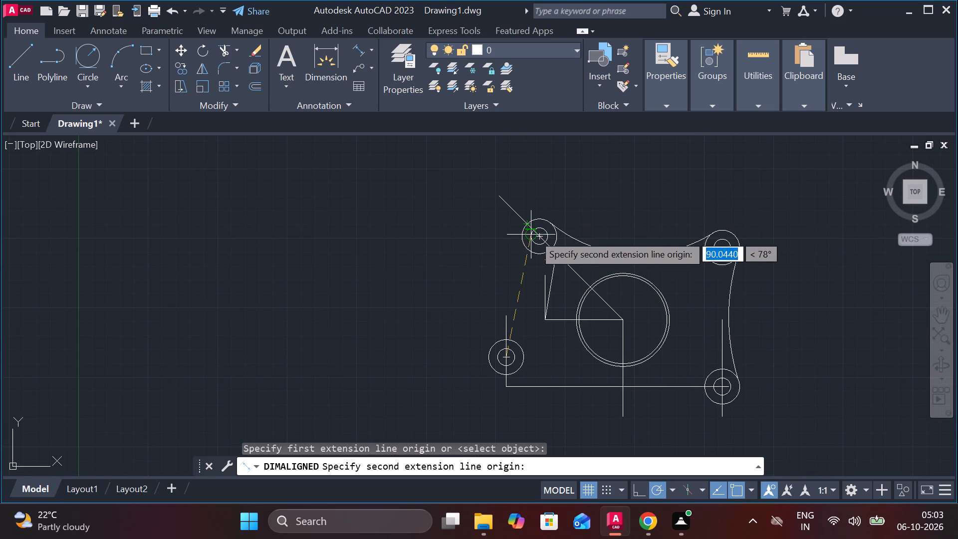
pyautogui.click(536, 235)
pyautogui.scroll(3, 495, 236)
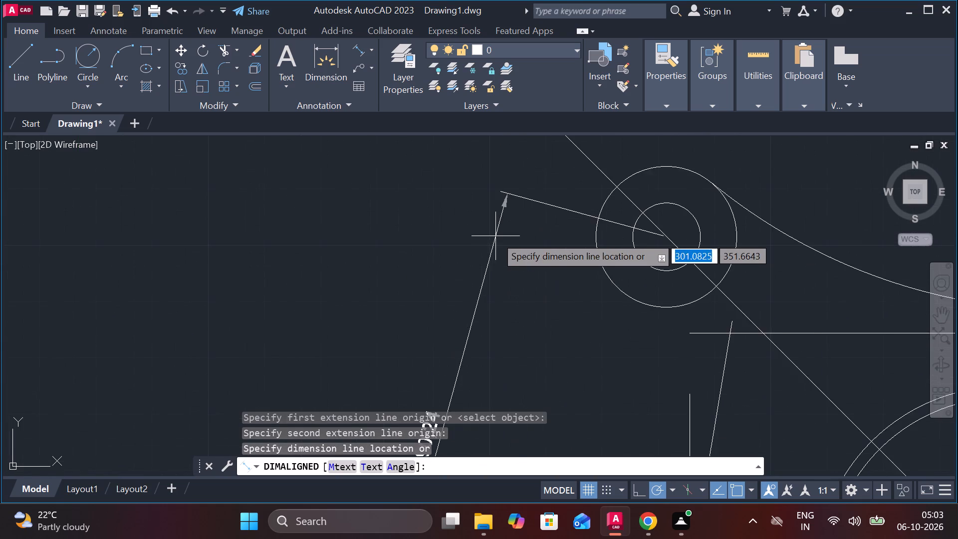
pyautogui.scroll(-2, 495, 234)
pyautogui.moveTo(495, 234); pyautogui.dragTo(481, 223, button='middle')
pyautogui.scroll(1, 480, 216)
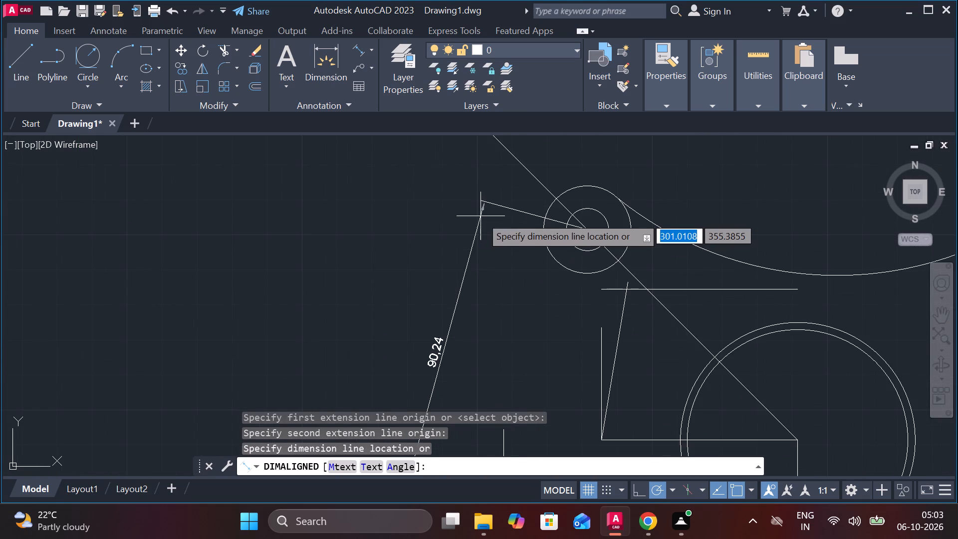
pyautogui.scroll(-2, 480, 216)
pyautogui.press('Escape')
pyautogui.press('Escape')
# Erase the short horizontal line inside the lower-left boss.
pyautogui.scroll(2, 507, 346)
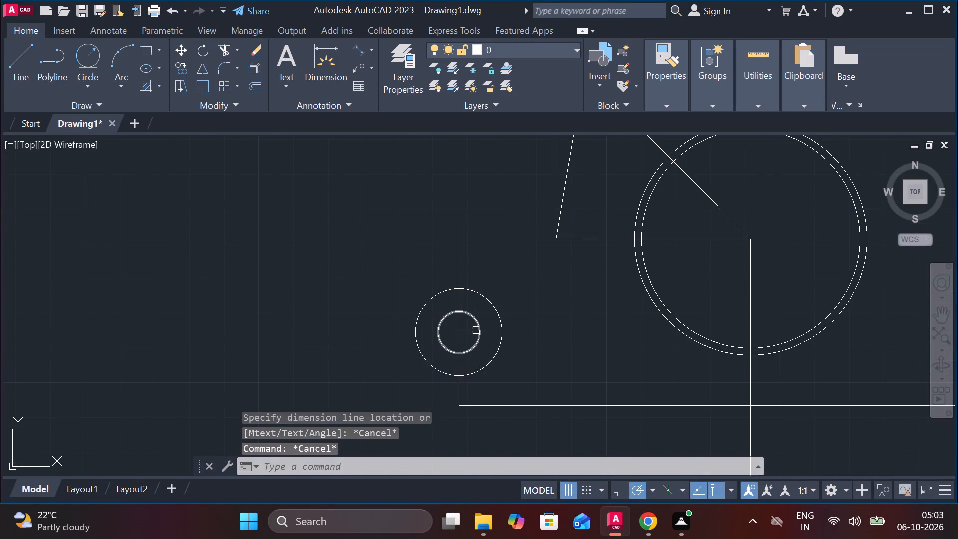
pyautogui.click(470, 330)
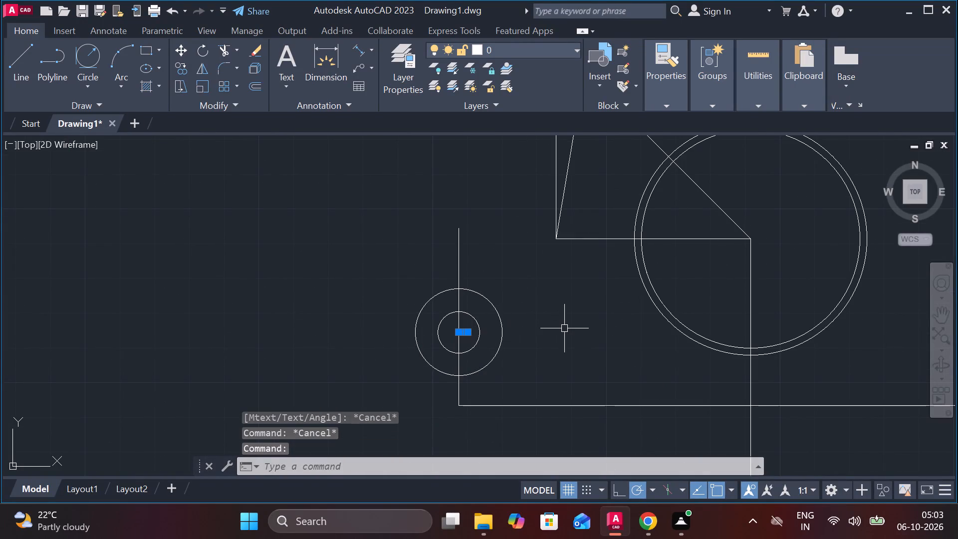
pyautogui.press('e')
pyautogui.press('Return')
# Draw a circle of radius 90 tangent to the outer circles of the upper-left and lower-left bosses.
pyautogui.scroll(-1, 564, 325)
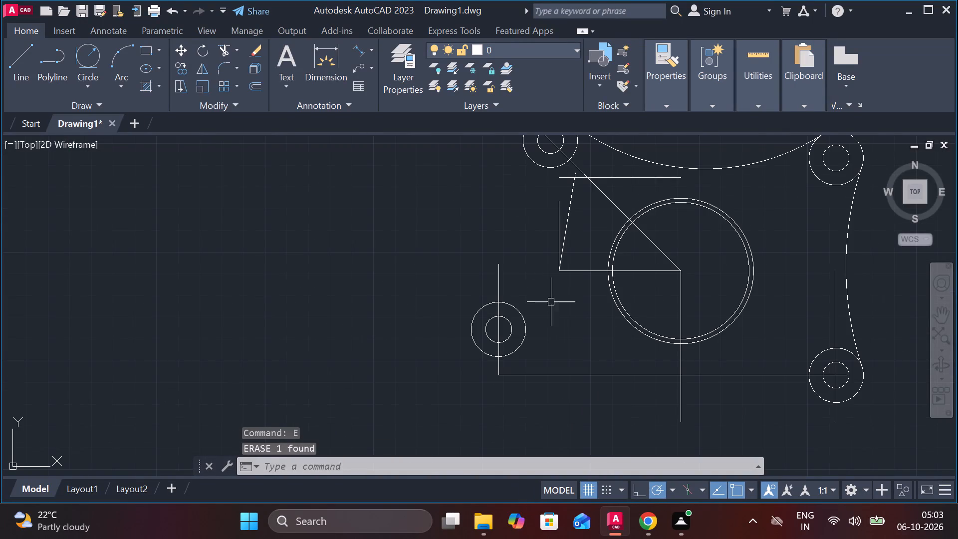
pyautogui.click(86, 54)
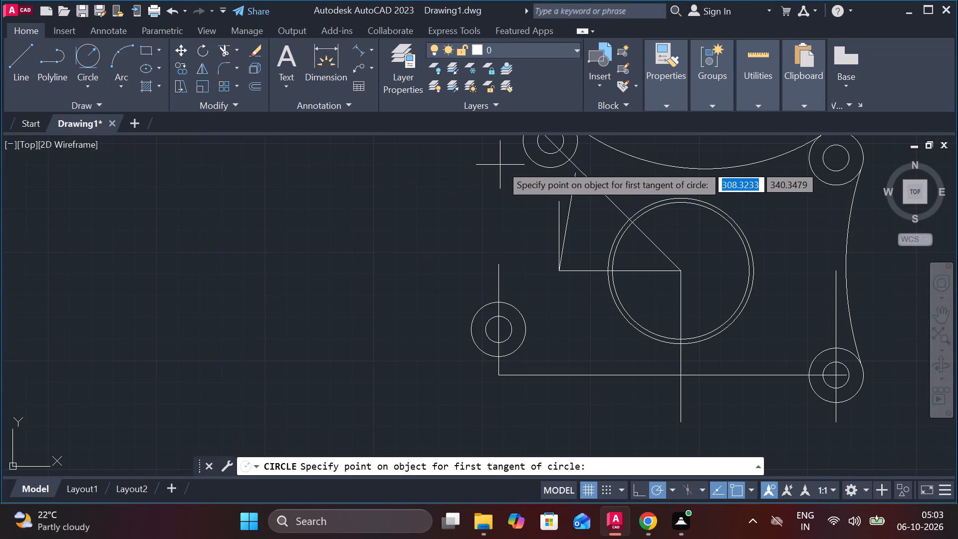
pyautogui.click(517, 153)
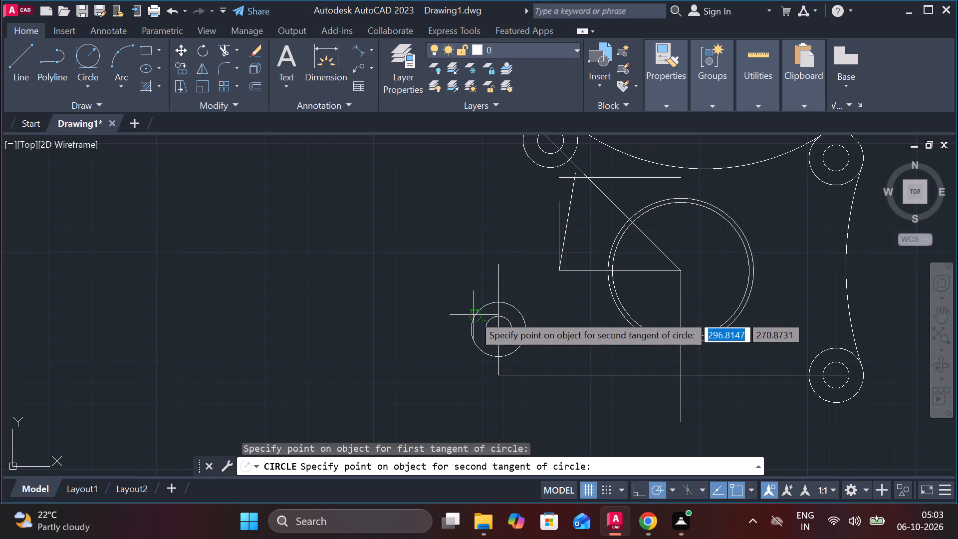
pyautogui.click(474, 315)
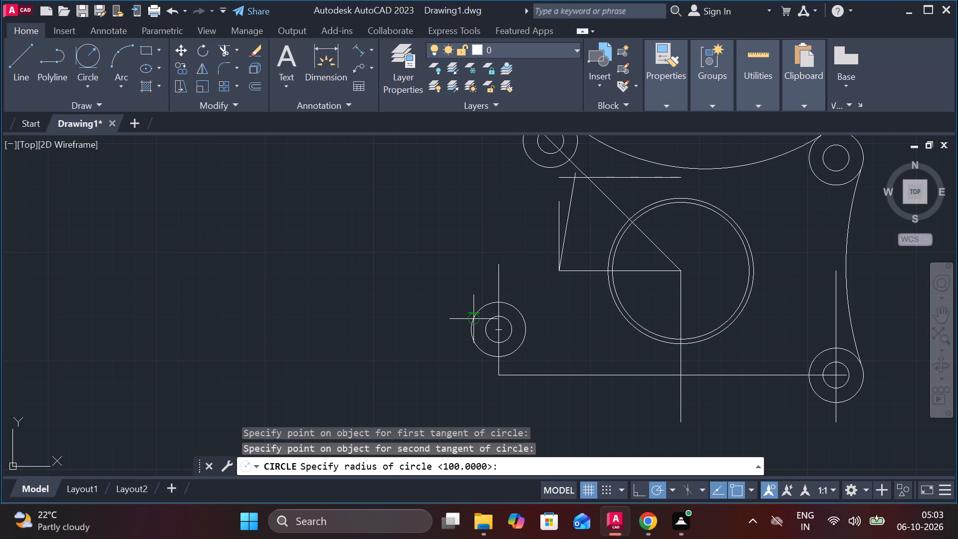
pyautogui.write('90')
pyautogui.press('Return')
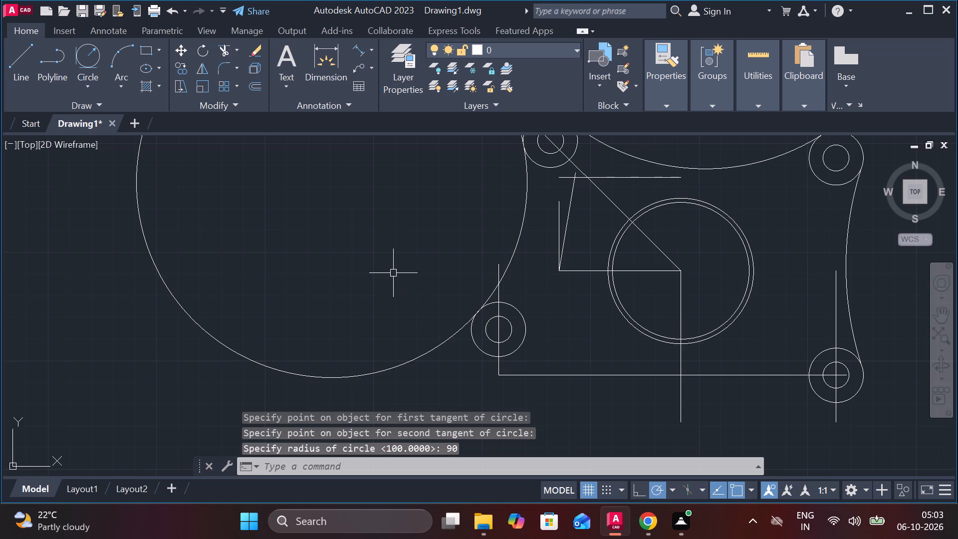
# Trim the radius 90 circle to leave only the arc between the two left bosses.
pyautogui.write('tr')
pyautogui.press('Return')
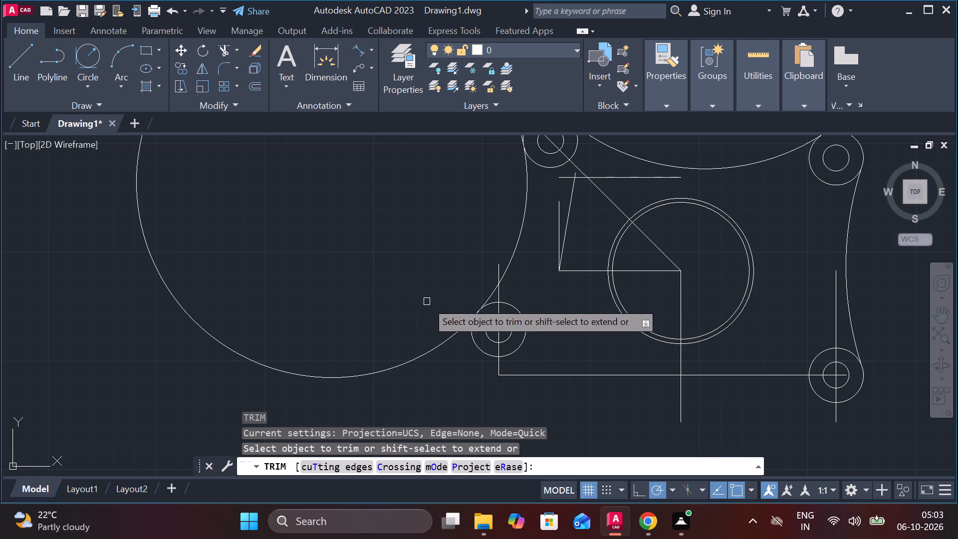
pyautogui.click(449, 333)
# Trim away the horizontal line between the two lower bosses and the vertical line's end below the lower-left boss.
pyautogui.scroll(-1, 451, 292)
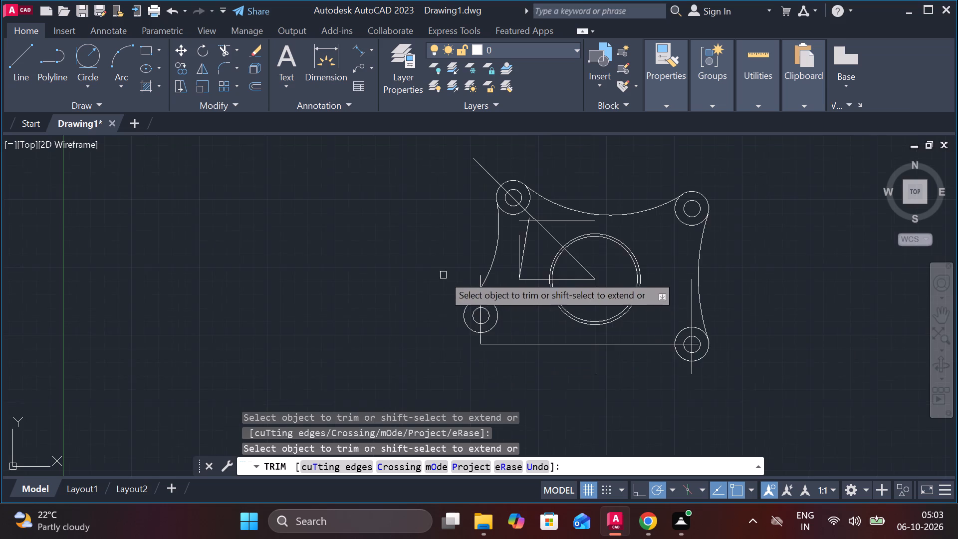
pyautogui.moveTo(443, 275); pyautogui.dragTo(387, 256, button='middle')
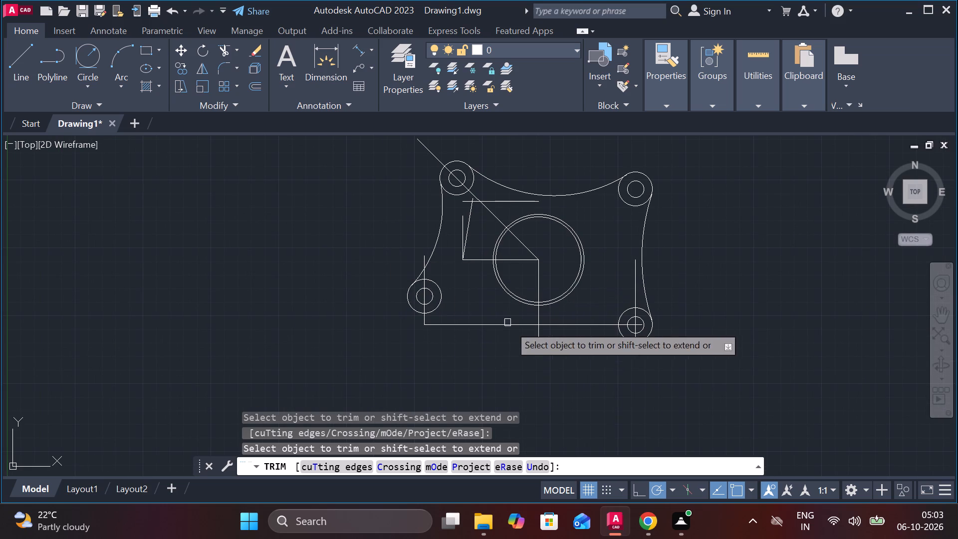
pyautogui.click(446, 324)
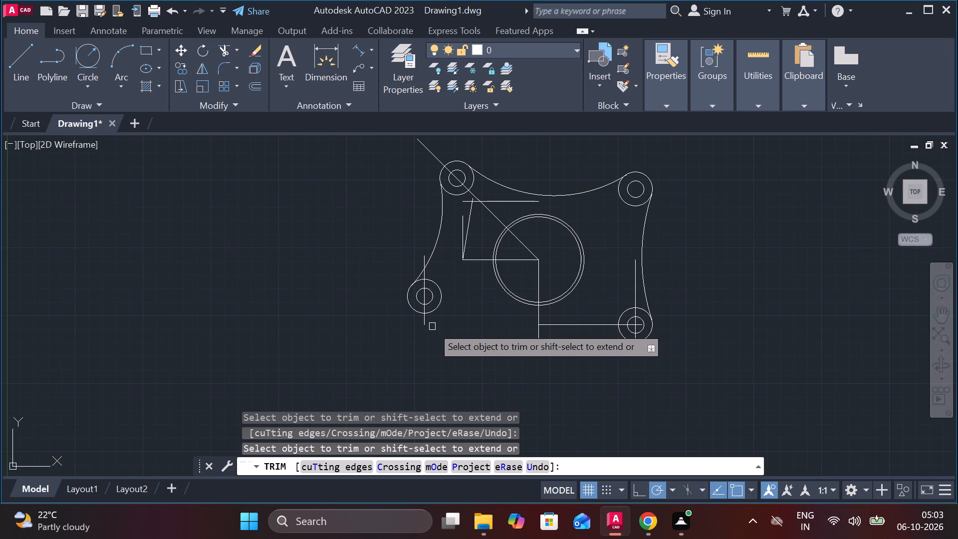
pyautogui.click(427, 320)
pyautogui.click(580, 321)
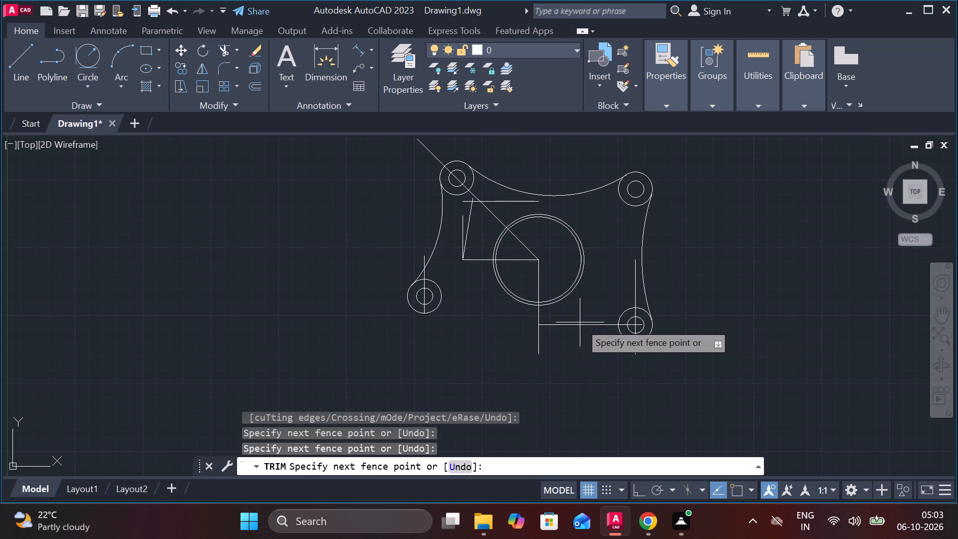
pyautogui.click(582, 339)
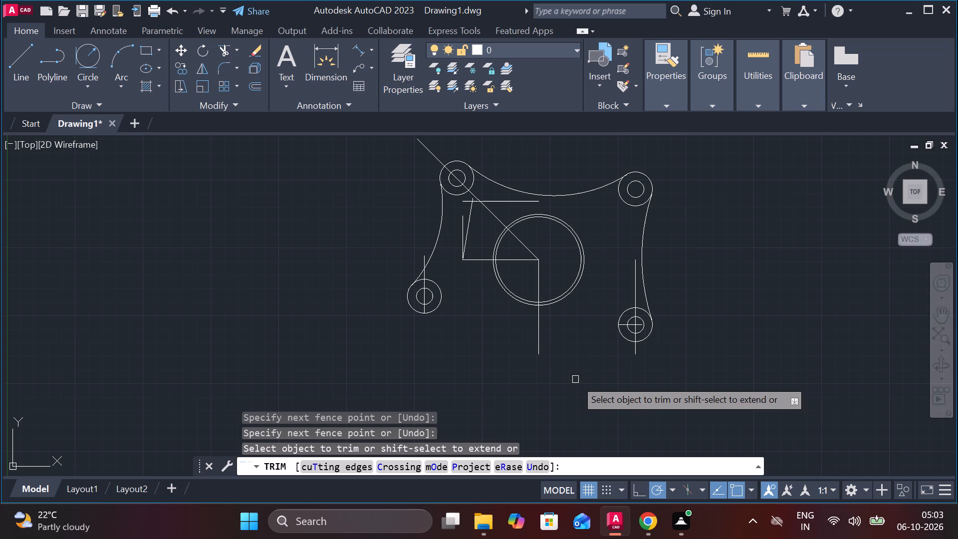
pyautogui.press('Escape')
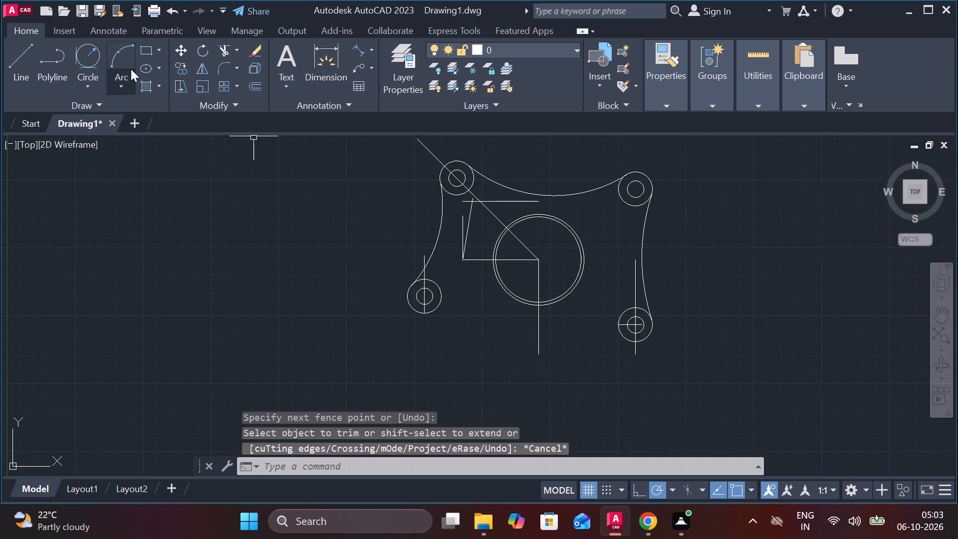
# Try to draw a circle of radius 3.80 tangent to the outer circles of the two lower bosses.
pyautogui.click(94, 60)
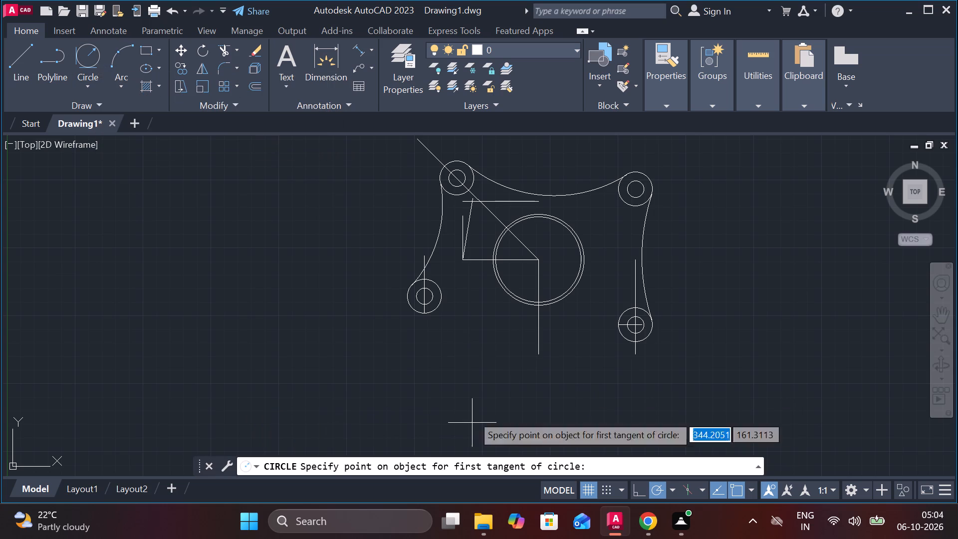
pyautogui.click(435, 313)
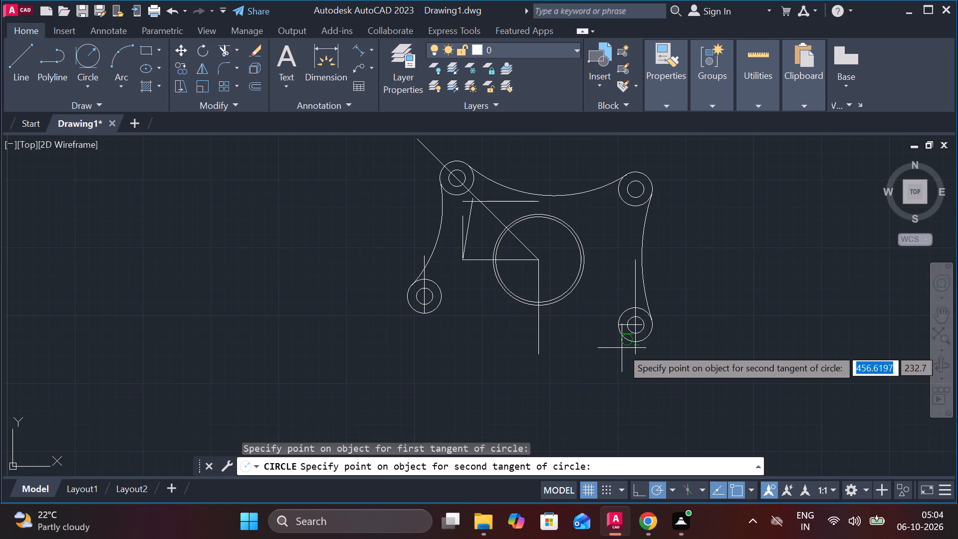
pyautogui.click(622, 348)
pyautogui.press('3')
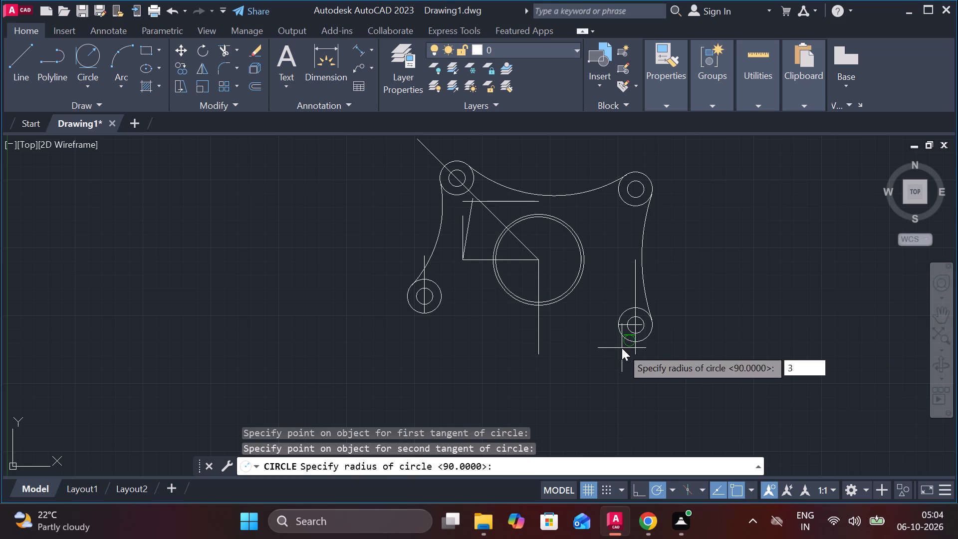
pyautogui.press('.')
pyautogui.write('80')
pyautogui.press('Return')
# Draw a circle of radius 380 tangent to the outer circles of the lower-left and lower-right bosses.
pyautogui.press('Return')
pyautogui.scroll(-1, 698, 327)
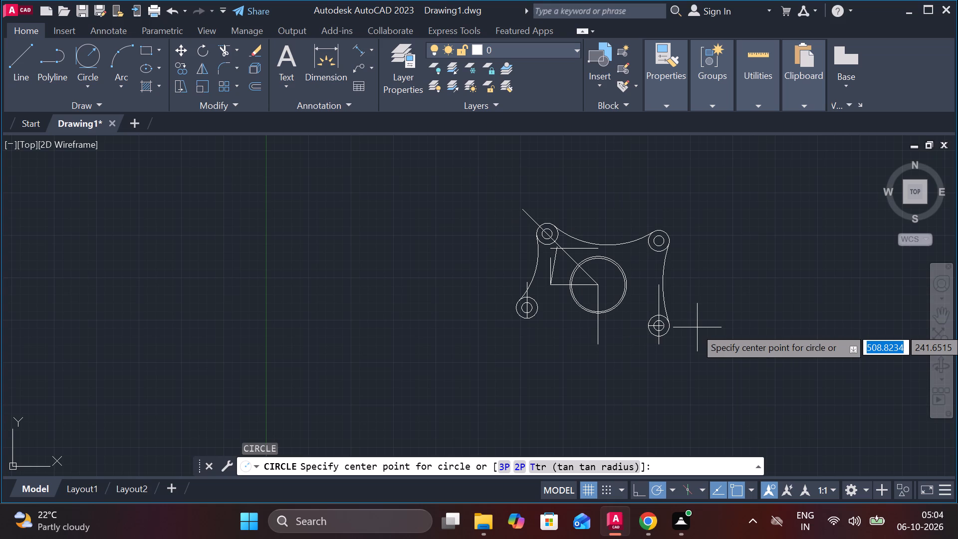
pyautogui.click(88, 58)
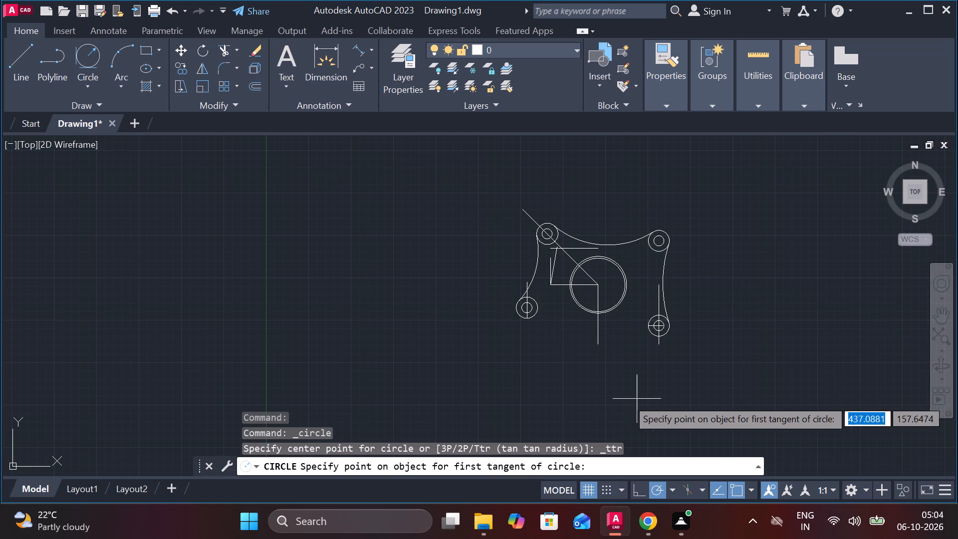
pyautogui.scroll(3, 562, 368)
pyautogui.click(434, 191)
pyautogui.moveTo(634, 283); pyautogui.dragTo(483, 344, button='middle')
pyautogui.click(786, 326)
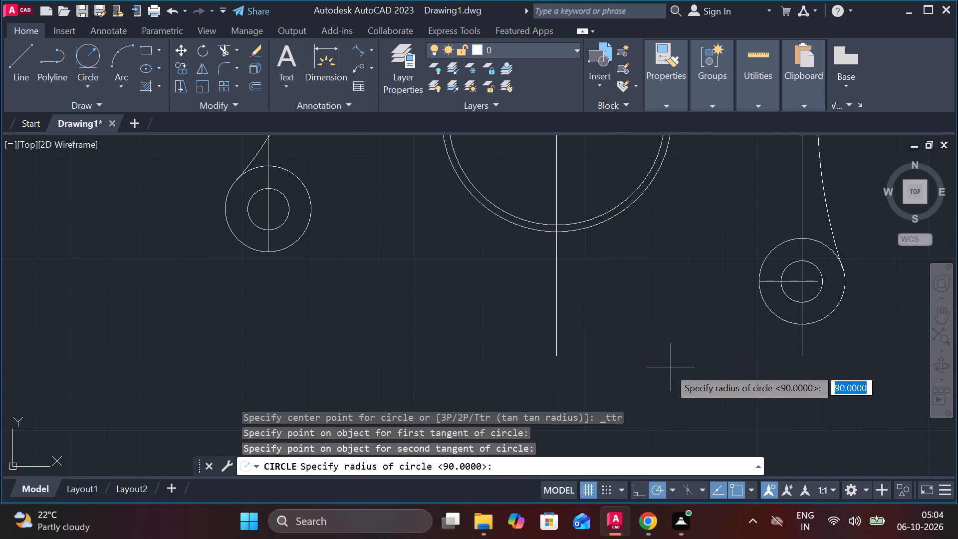
pyautogui.write('380')
pyautogui.press('Return')
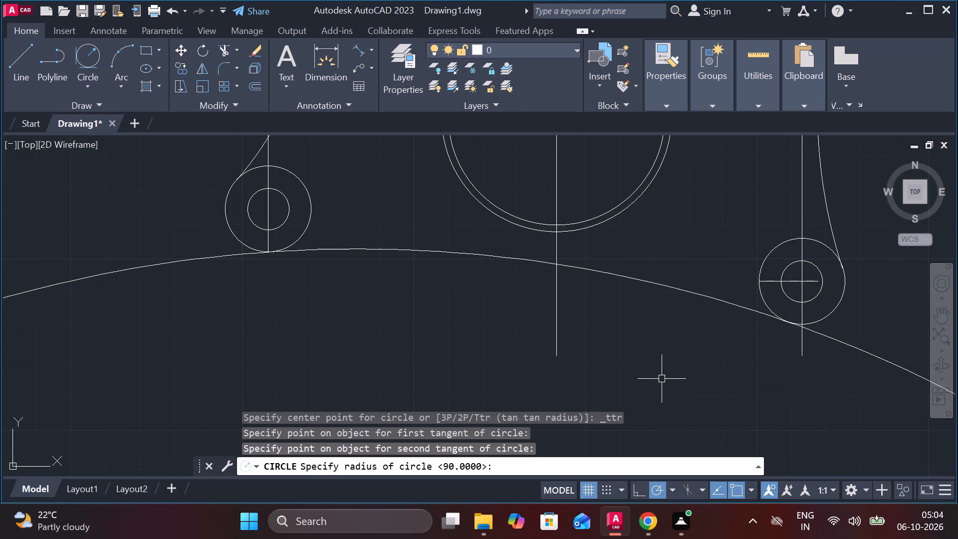
pyautogui.press('Escape')
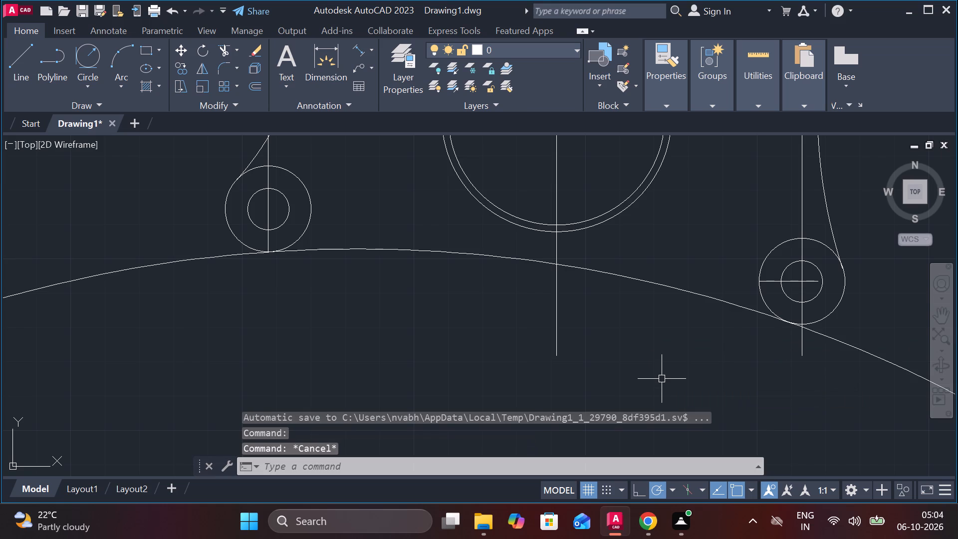
# Trim the radius 380 circle to leave only the arc between the two lower bosses.
pyautogui.write('tr')
pyautogui.press('Return')
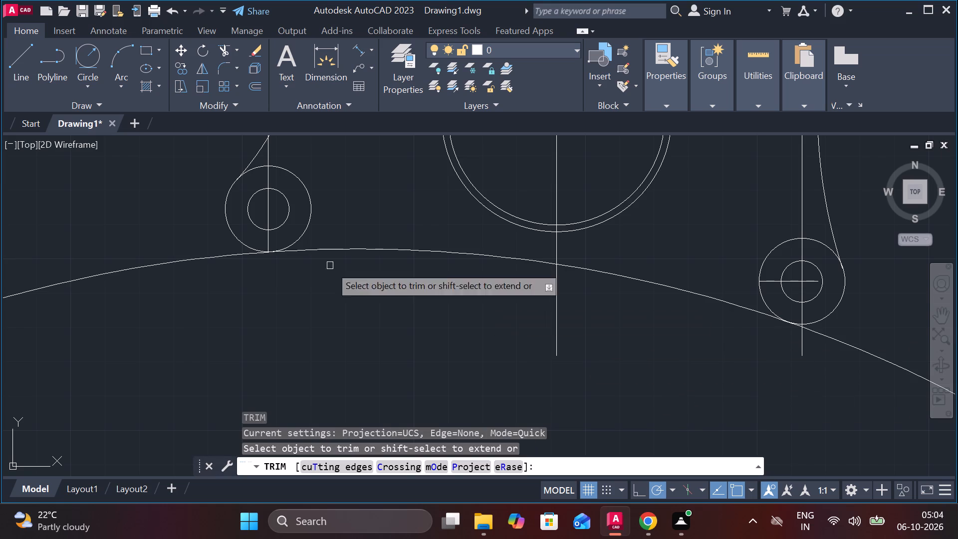
pyautogui.moveTo(143, 216); pyautogui.dragTo(264, 327)
pyautogui.scroll(-2, 701, 345)
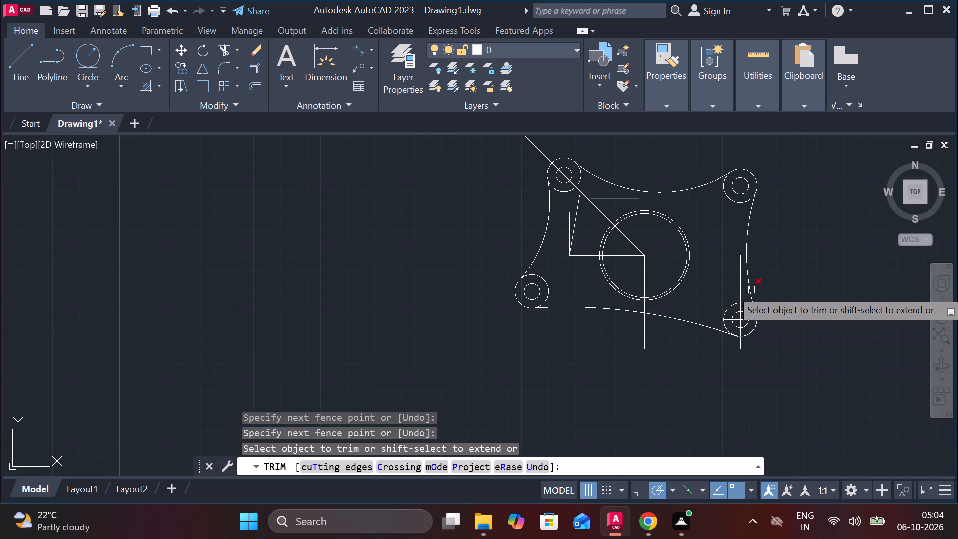
# Trim the inward-facing arcs of the two right bosses' outer circles and remove the horizontal line through the lower-right boss.
pyautogui.scroll(1, 758, 275)
pyautogui.moveTo(808, 269); pyautogui.dragTo(819, 336, button='middle')
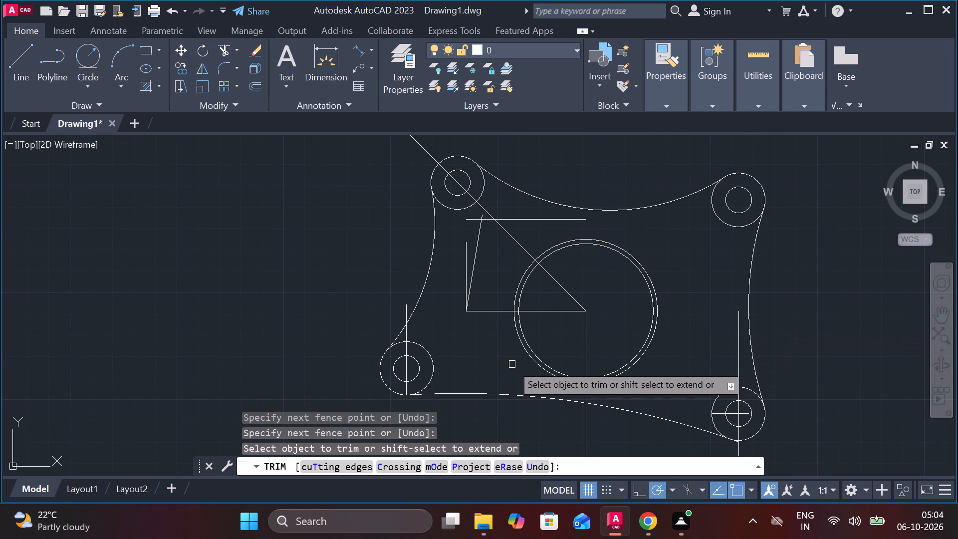
pyautogui.click(730, 222)
pyautogui.click(720, 392)
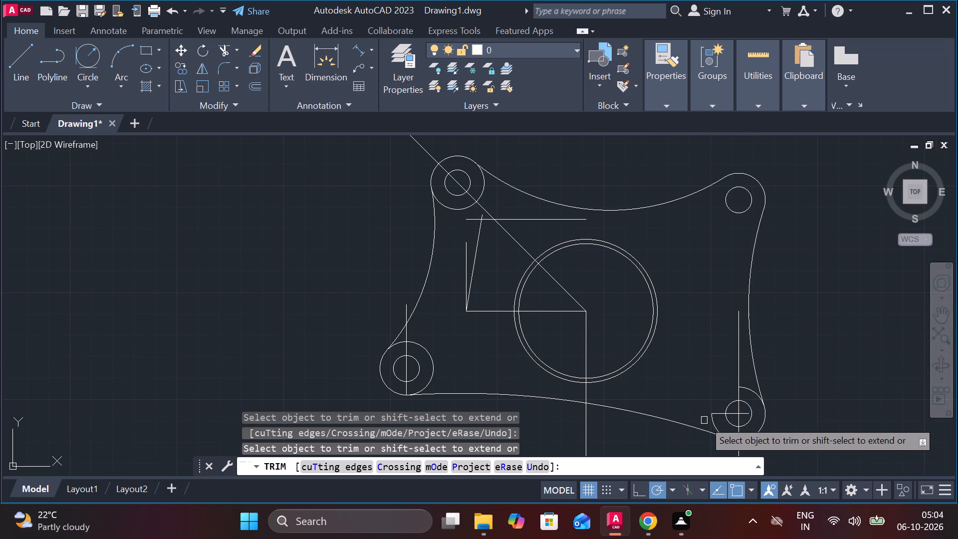
pyautogui.click(714, 420)
pyautogui.click(716, 412)
pyautogui.scroll(3, 745, 412)
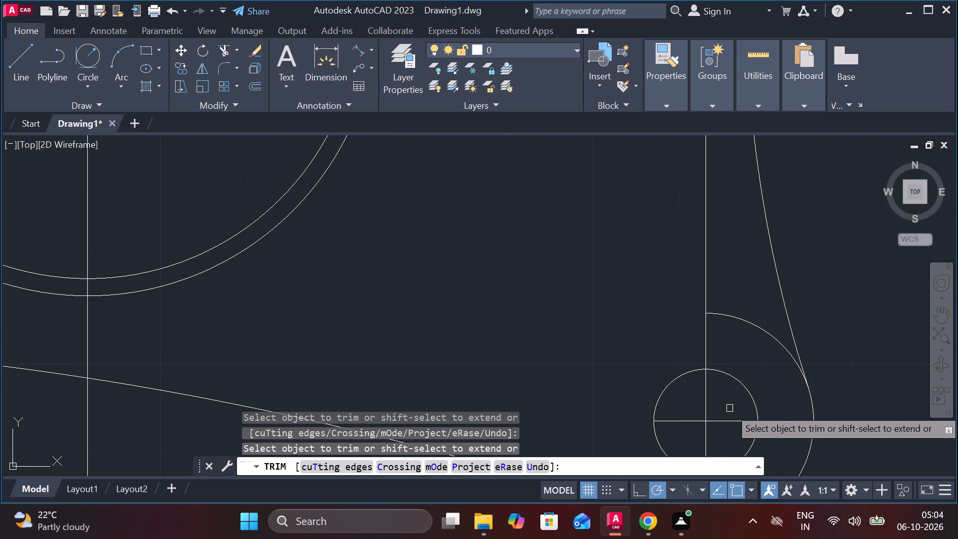
pyautogui.click(730, 423)
pyautogui.click(686, 426)
pyautogui.click(686, 406)
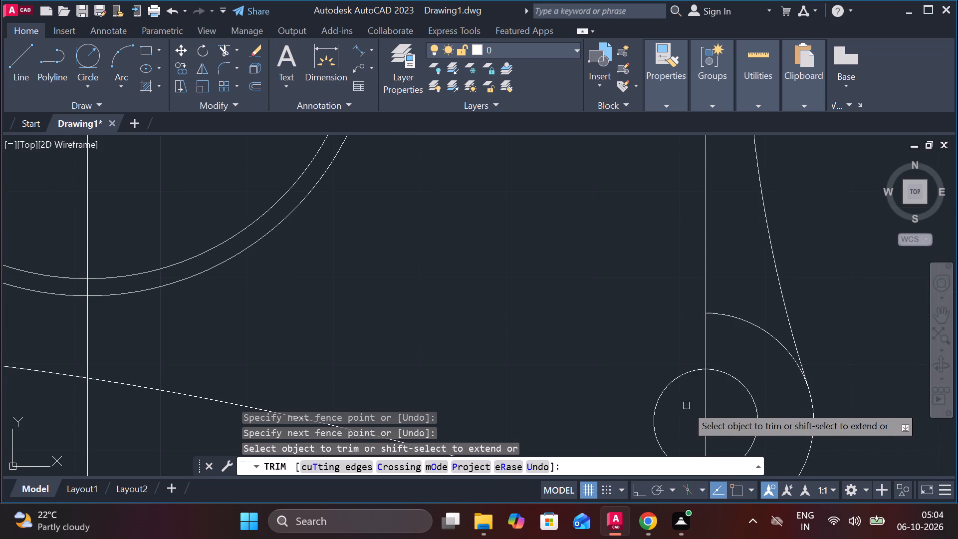
pyautogui.click(752, 325)
pyautogui.scroll(-3, 734, 325)
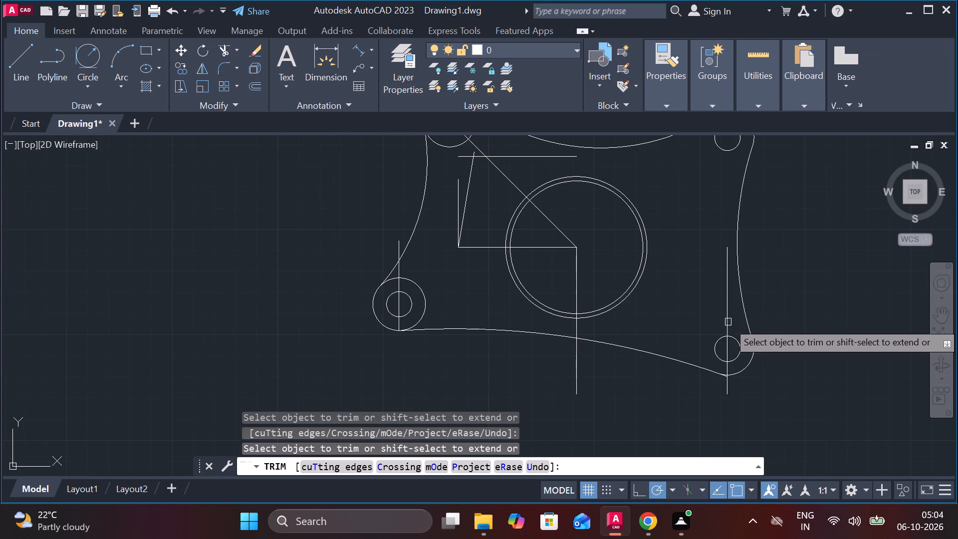
# Trim away the whole vertical line above and through the lower-left boss.
pyautogui.scroll(2, 448, 350)
pyautogui.moveTo(446, 247); pyautogui.dragTo(534, 340, button='middle')
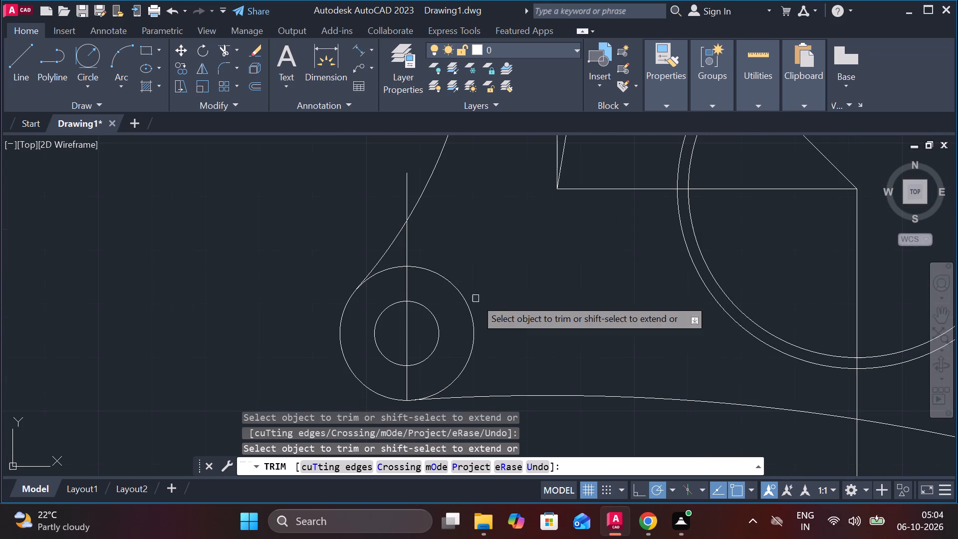
pyautogui.click(409, 248)
pyautogui.click(407, 190)
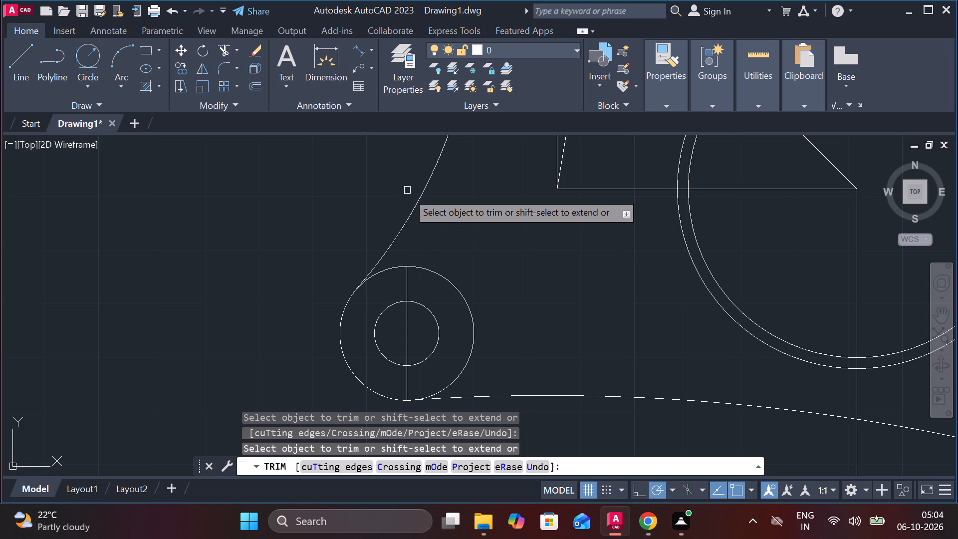
pyautogui.click(409, 282)
pyautogui.click(409, 311)
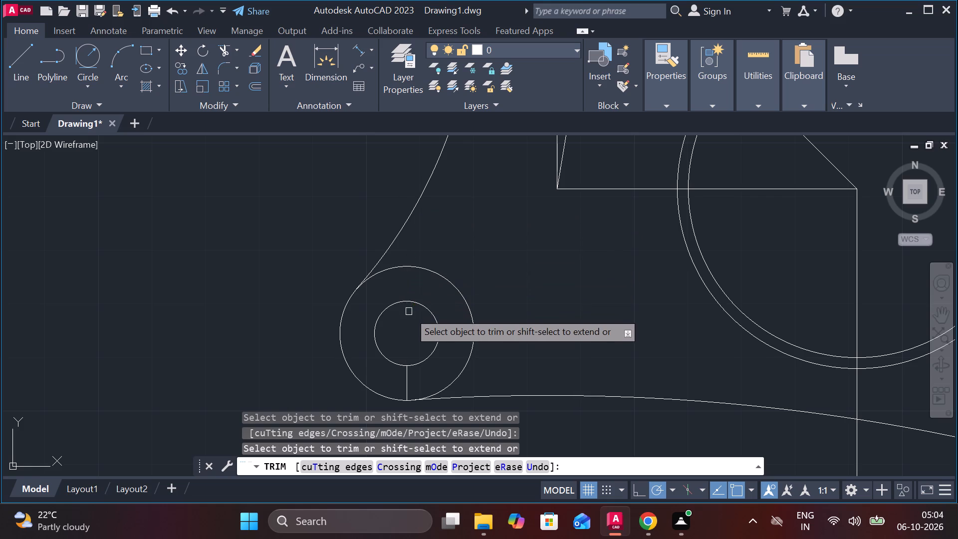
pyautogui.click(404, 385)
# Trim the diagonal line beyond the upper-left boss and inside its inner circle.
pyautogui.scroll(-3, 384, 278)
pyautogui.moveTo(369, 237); pyautogui.dragTo(375, 307, button='middle')
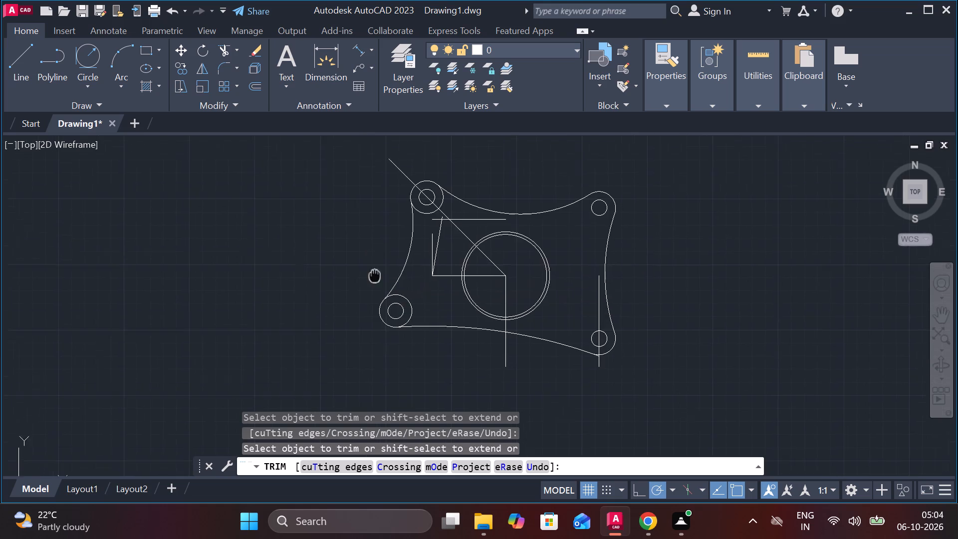
pyautogui.moveTo(375, 307); pyautogui.dragTo(376, 337, button='middle')
pyautogui.scroll(2, 355, 326)
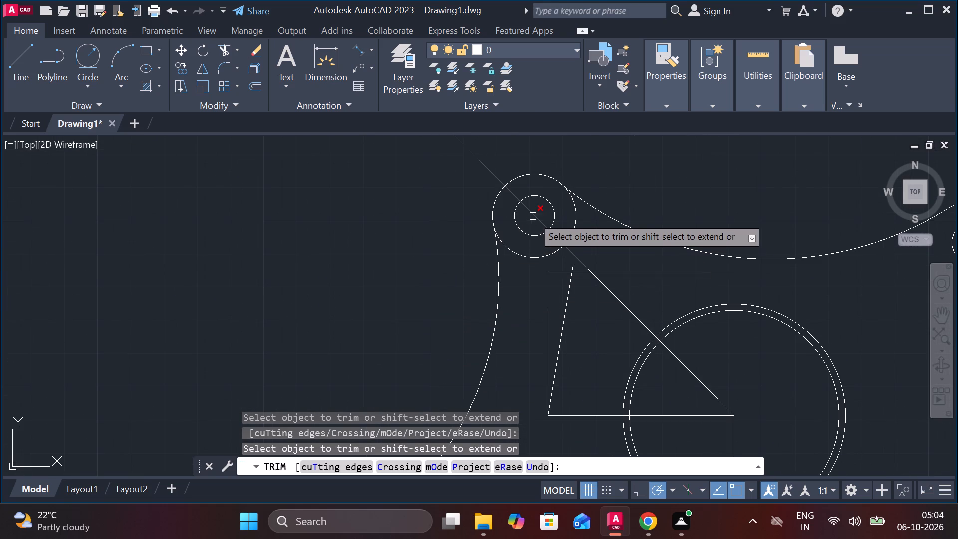
pyautogui.click(533, 216)
pyautogui.click(511, 194)
pyautogui.click(497, 173)
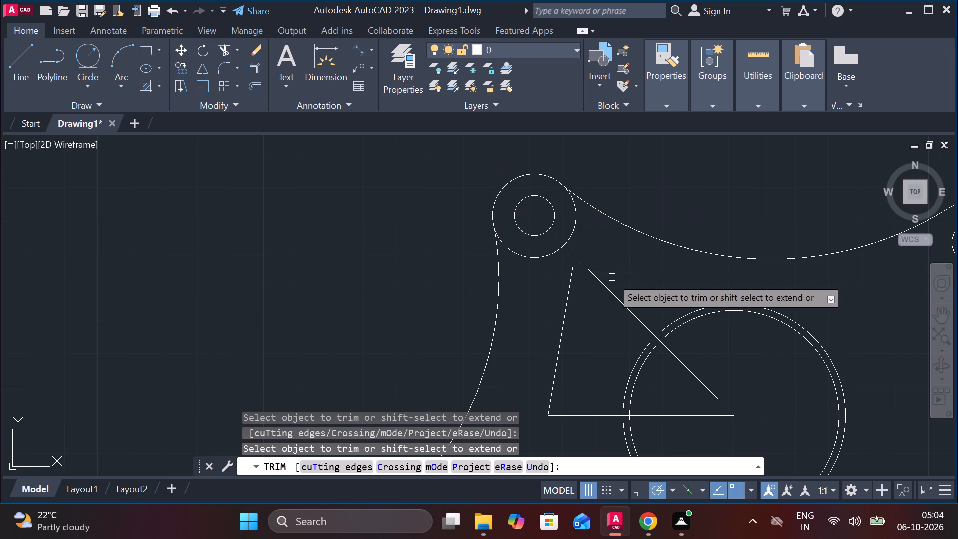
# Trim away the rest of the diagonal line from the upper-left boss to the centre of the double circle.
pyautogui.scroll(2, 561, 238)
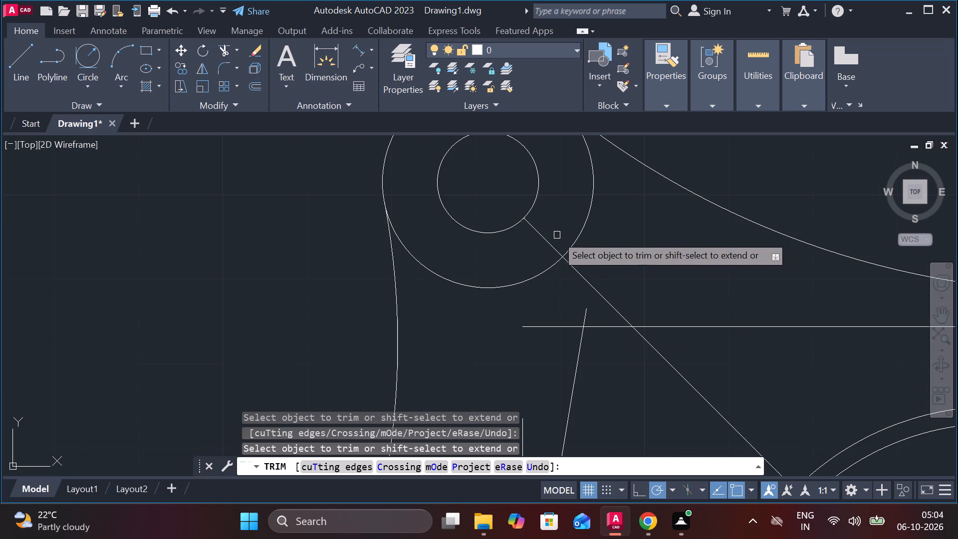
pyautogui.click(535, 230)
pyautogui.click(675, 369)
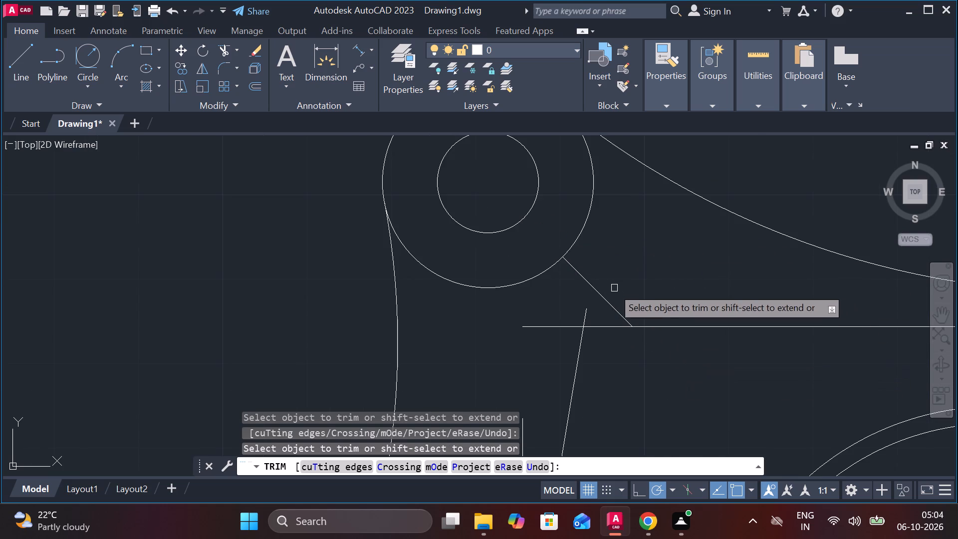
pyautogui.click(588, 275)
pyautogui.scroll(-2, 602, 275)
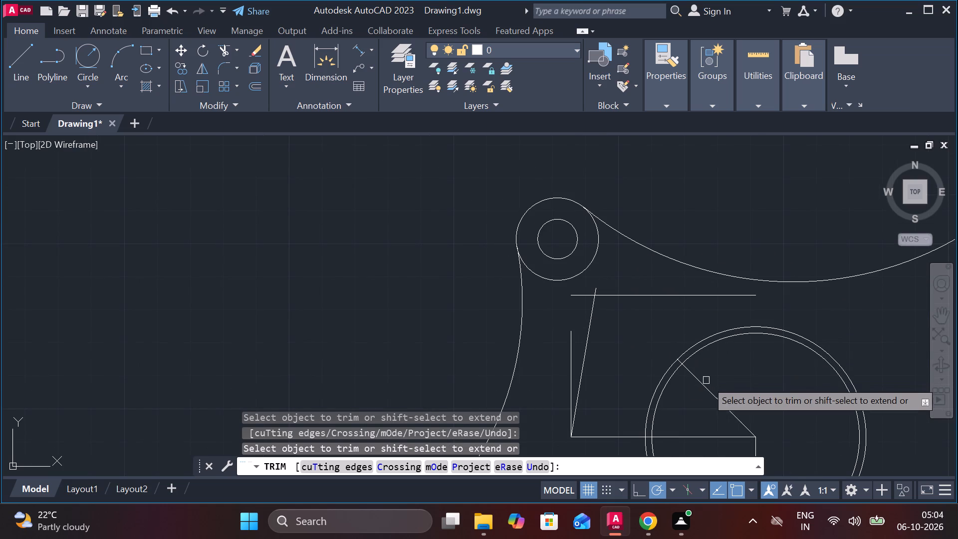
pyautogui.click(707, 385)
pyautogui.scroll(2, 677, 363)
pyautogui.click(678, 357)
pyautogui.scroll(-3, 675, 350)
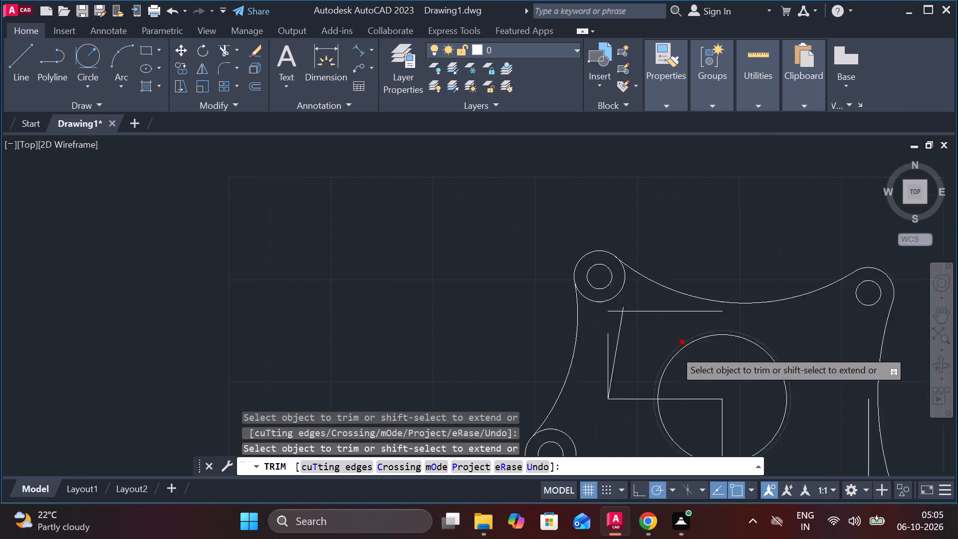
pyautogui.scroll(-1, 675, 350)
pyautogui.scroll(2, 621, 391)
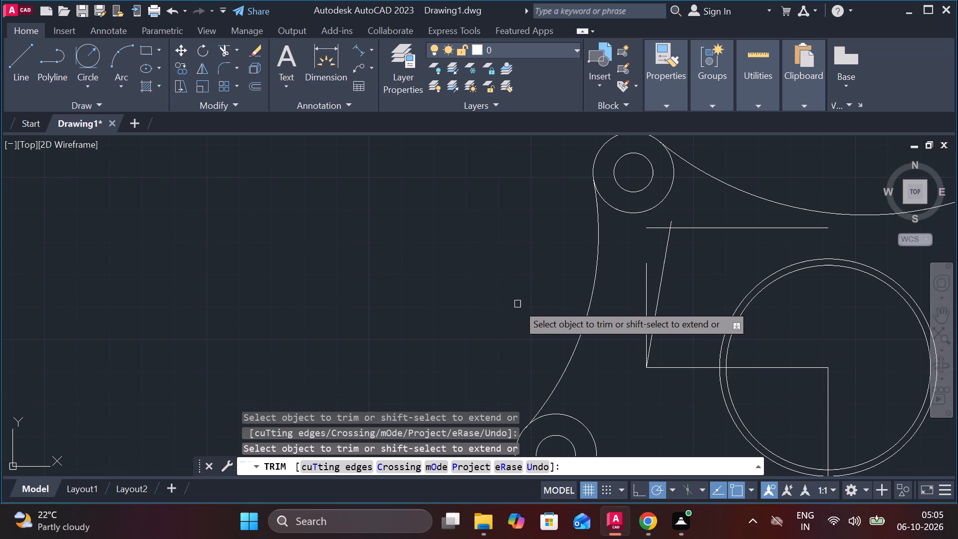
pyautogui.moveTo(528, 294); pyautogui.dragTo(520, 288, button='middle')
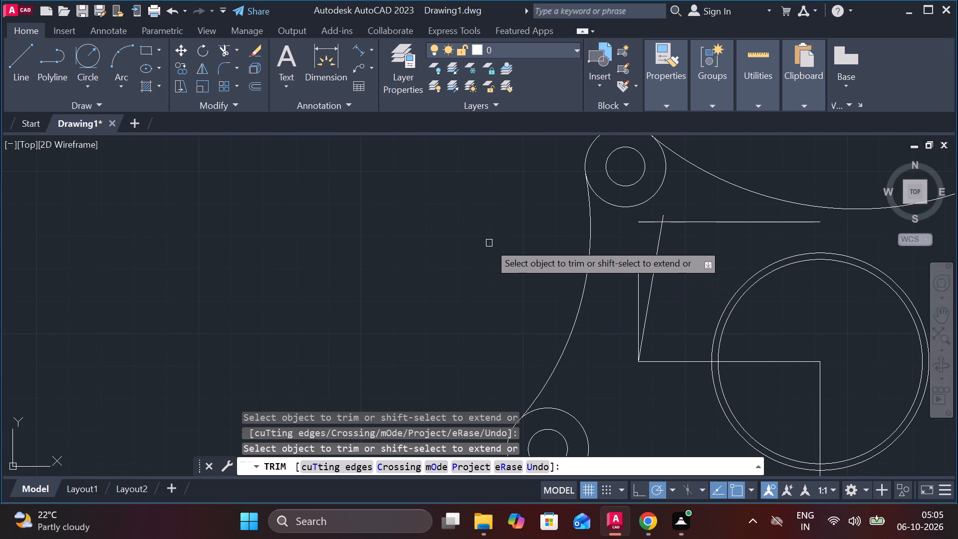
pyautogui.press('Escape')
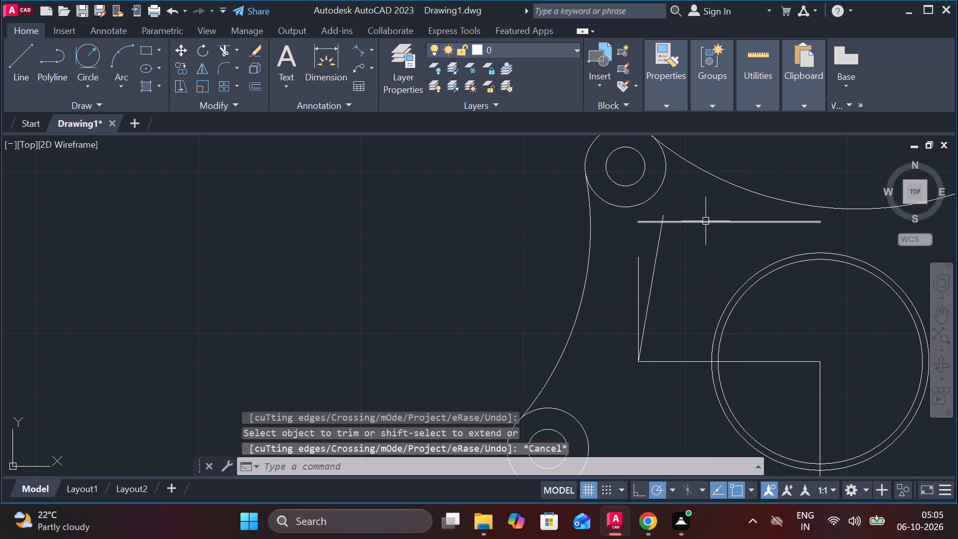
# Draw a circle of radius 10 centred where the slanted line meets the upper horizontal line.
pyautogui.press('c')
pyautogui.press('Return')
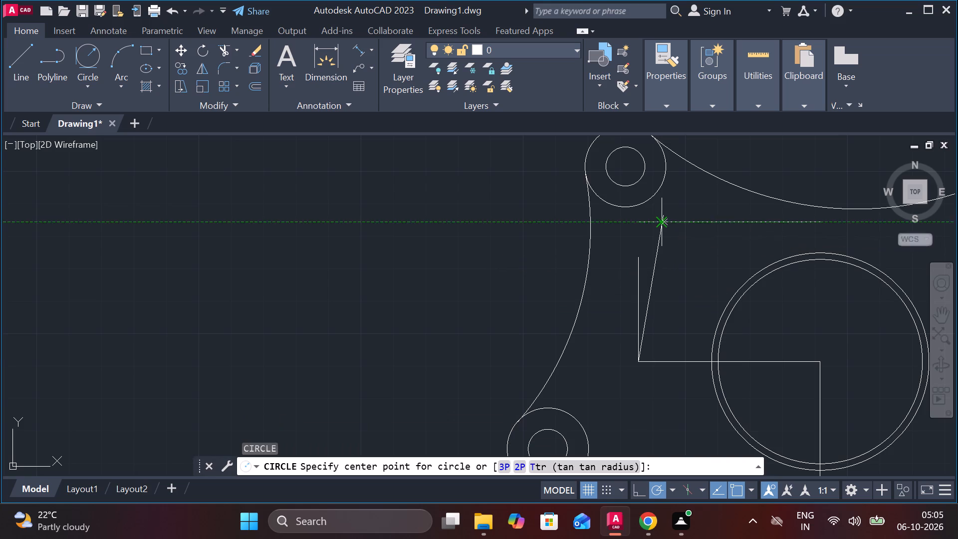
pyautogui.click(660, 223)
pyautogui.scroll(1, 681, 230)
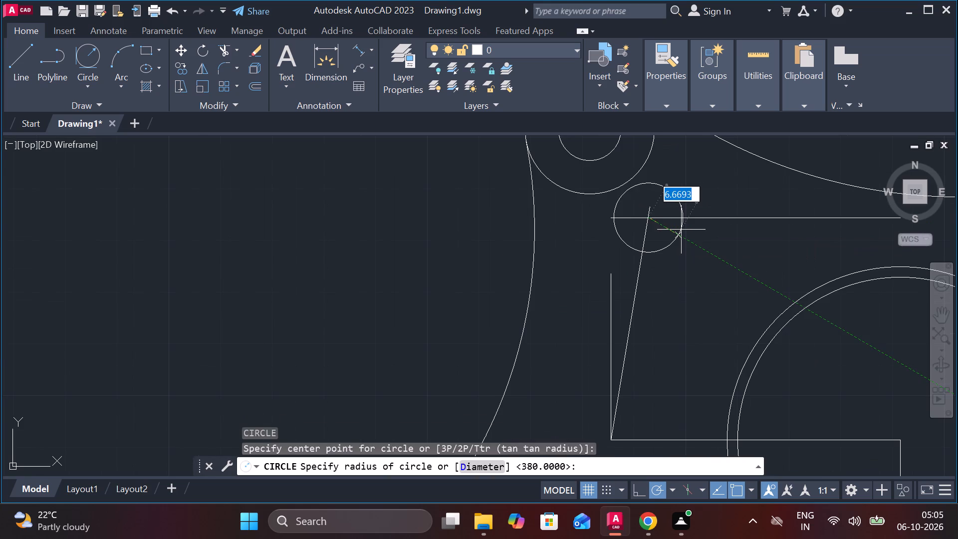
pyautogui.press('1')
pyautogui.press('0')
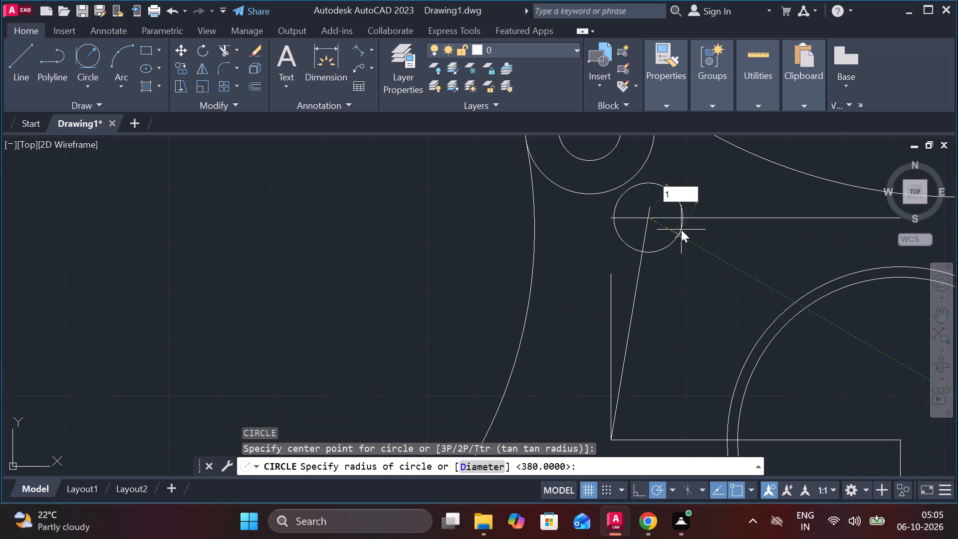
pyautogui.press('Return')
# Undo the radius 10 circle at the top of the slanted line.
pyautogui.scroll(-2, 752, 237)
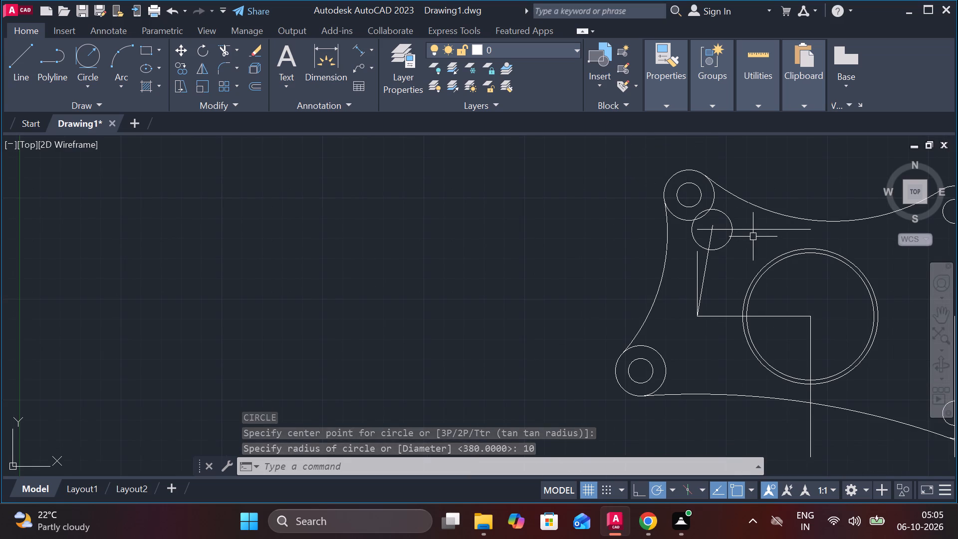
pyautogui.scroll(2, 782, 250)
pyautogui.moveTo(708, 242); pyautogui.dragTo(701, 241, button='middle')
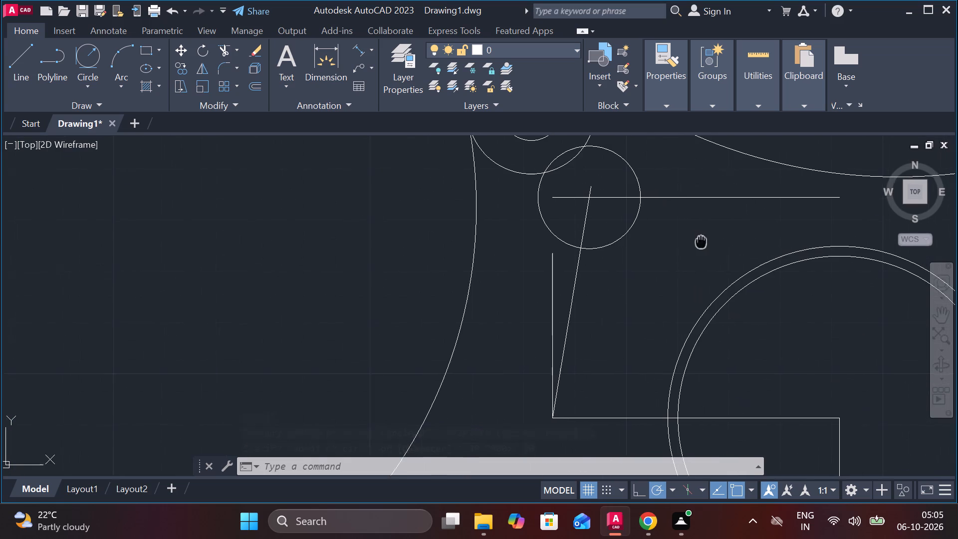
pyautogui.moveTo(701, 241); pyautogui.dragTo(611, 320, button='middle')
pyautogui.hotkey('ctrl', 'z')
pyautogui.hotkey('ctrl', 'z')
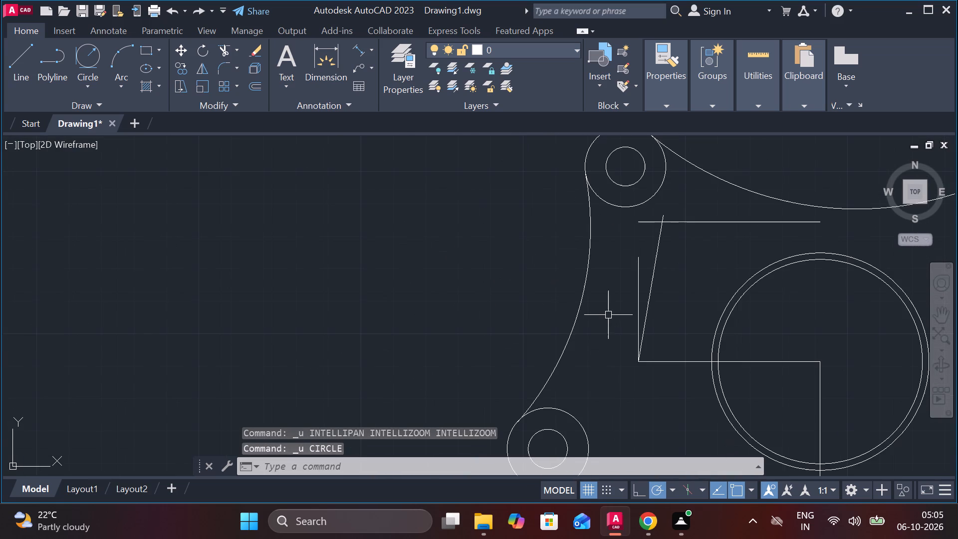
# Draw a circle of radius 10 centred on the lower end of the slanted line, at the horizontal line's end.
pyautogui.scroll(-1, 630, 313)
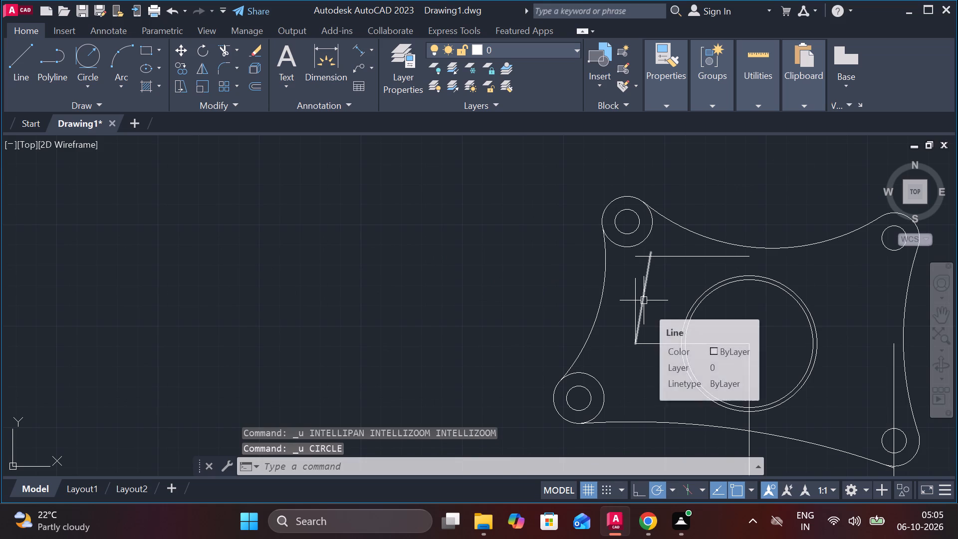
pyautogui.scroll(1, 691, 299)
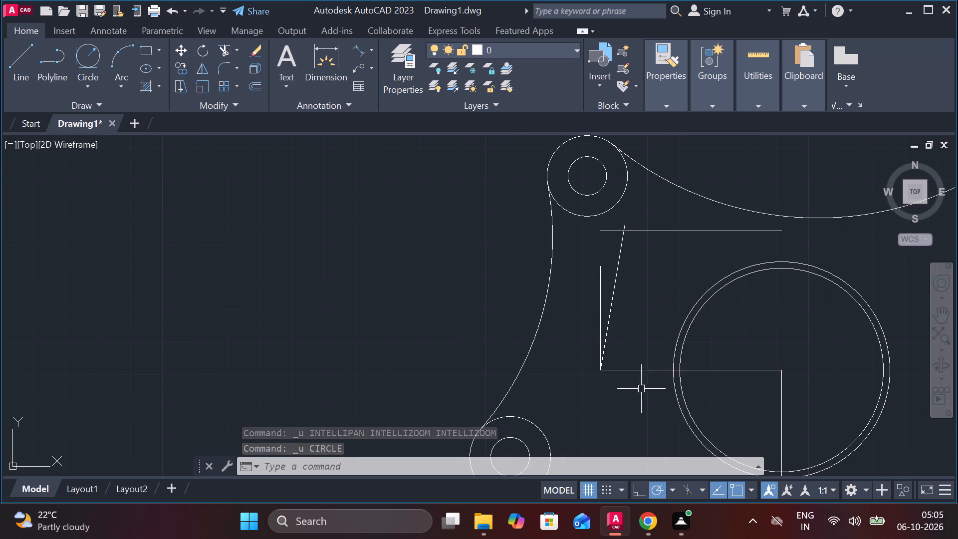
pyautogui.press('c')
pyautogui.press('Return')
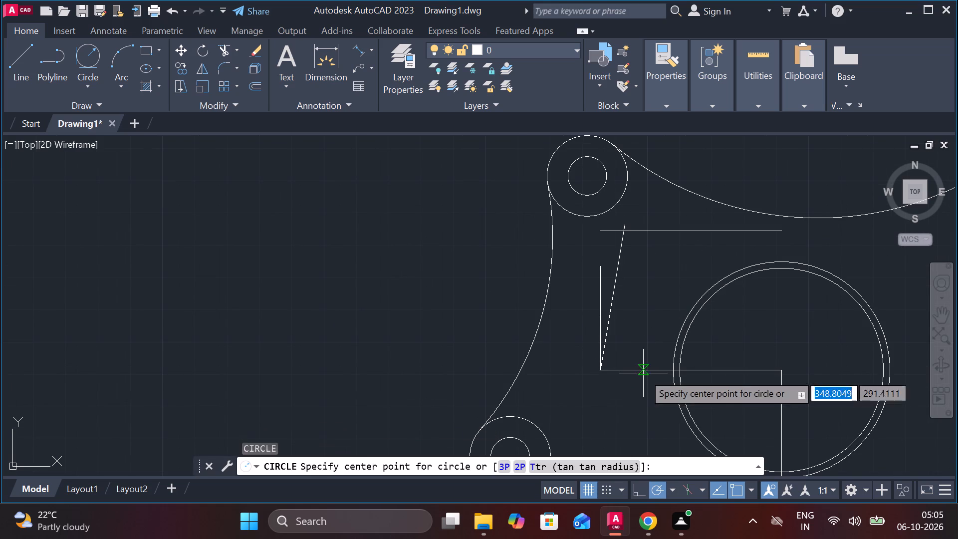
pyautogui.click(602, 369)
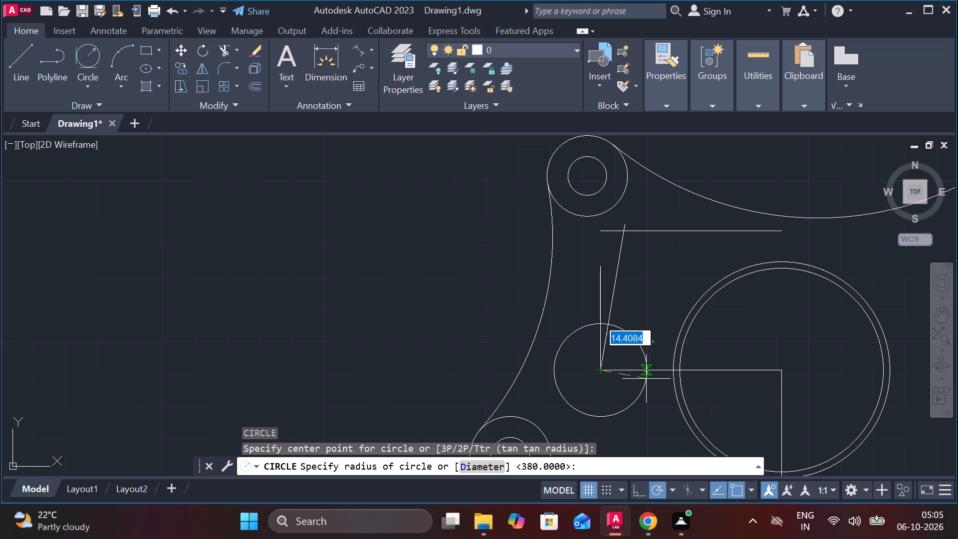
pyautogui.press('1')
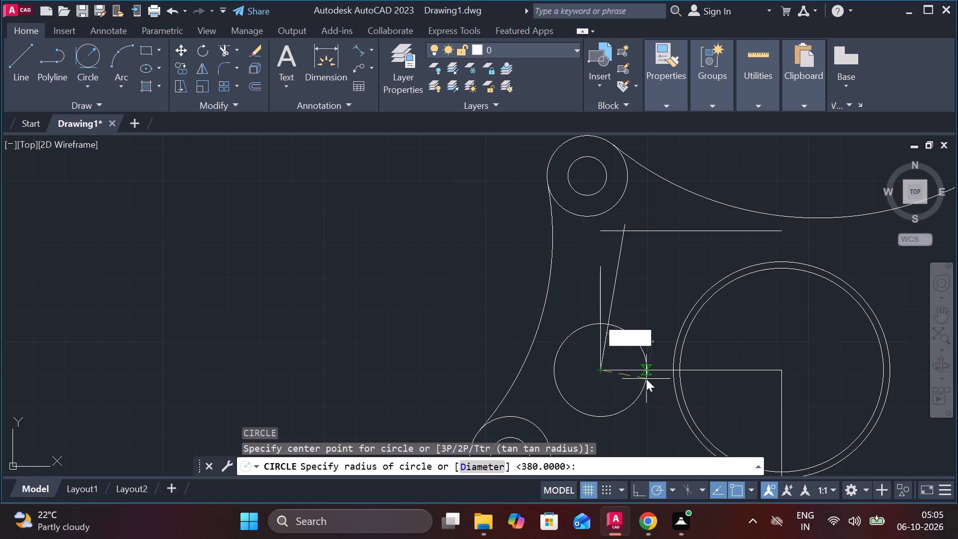
pyautogui.press('0')
pyautogui.press('Return')
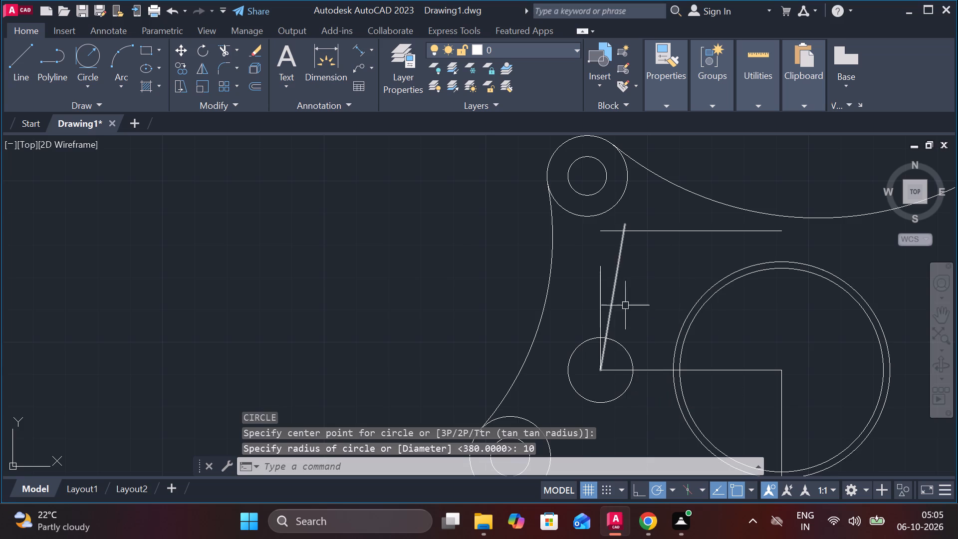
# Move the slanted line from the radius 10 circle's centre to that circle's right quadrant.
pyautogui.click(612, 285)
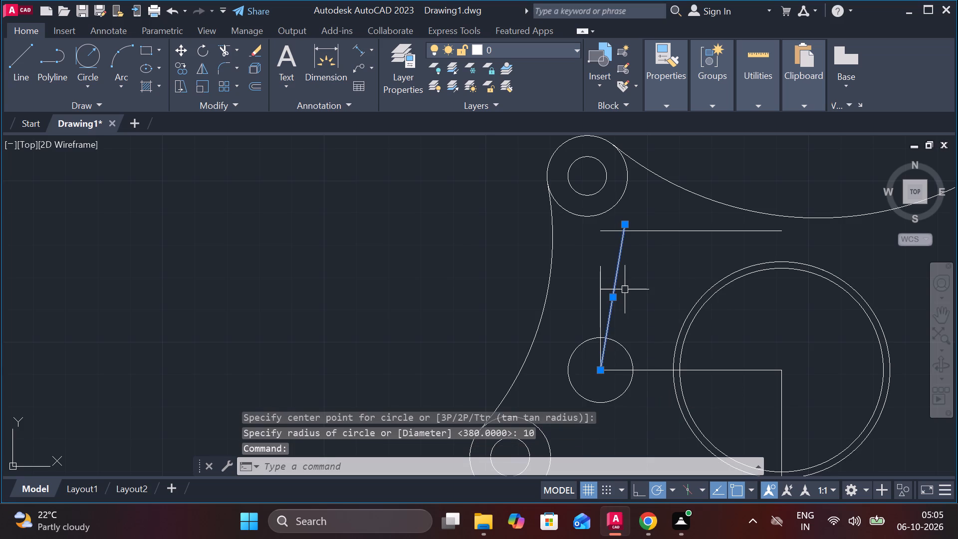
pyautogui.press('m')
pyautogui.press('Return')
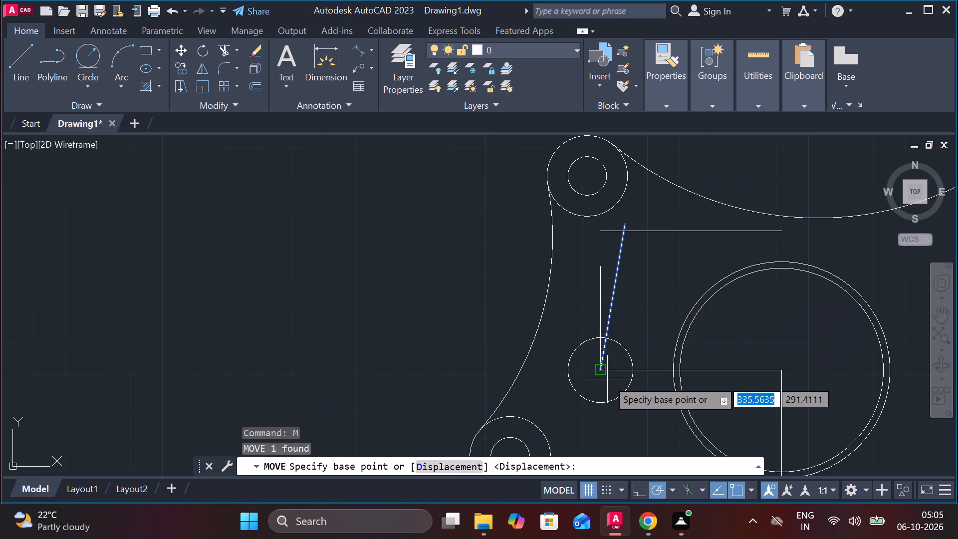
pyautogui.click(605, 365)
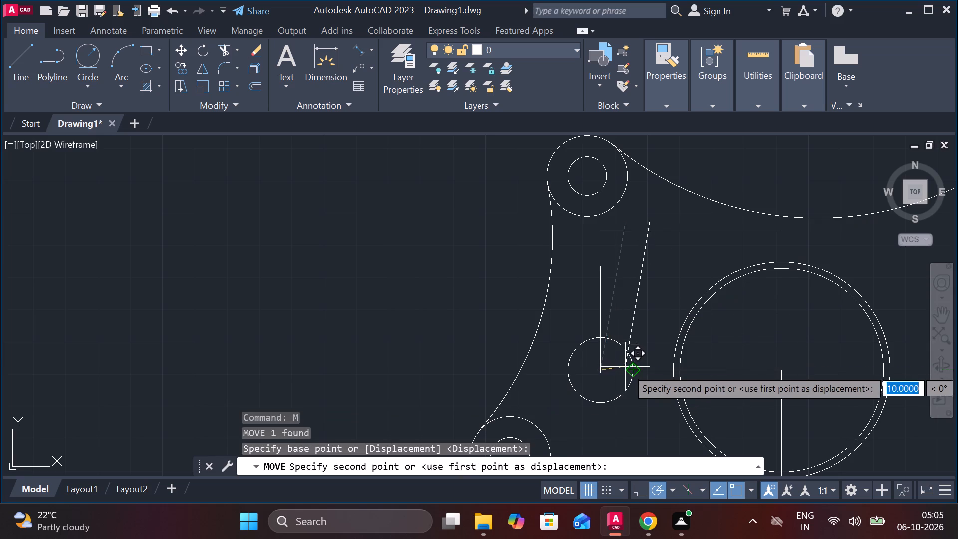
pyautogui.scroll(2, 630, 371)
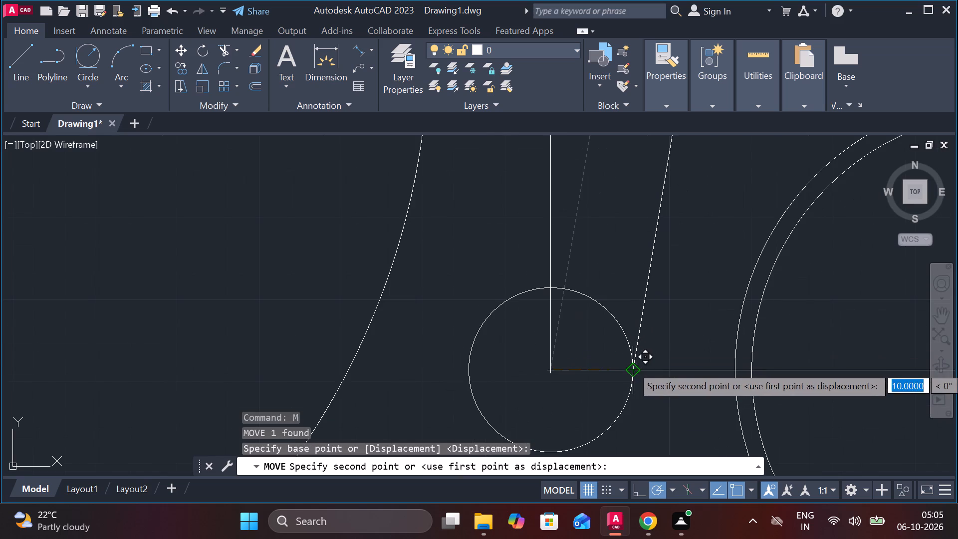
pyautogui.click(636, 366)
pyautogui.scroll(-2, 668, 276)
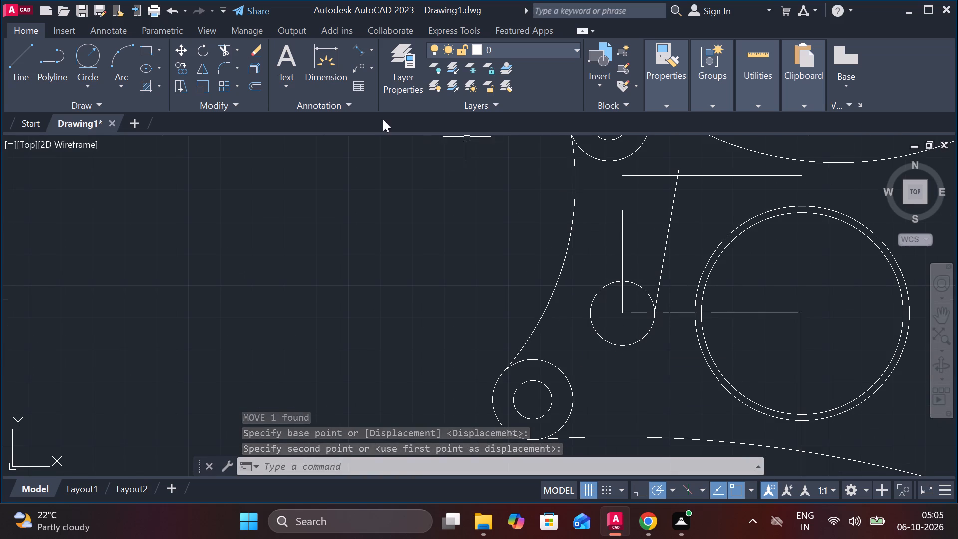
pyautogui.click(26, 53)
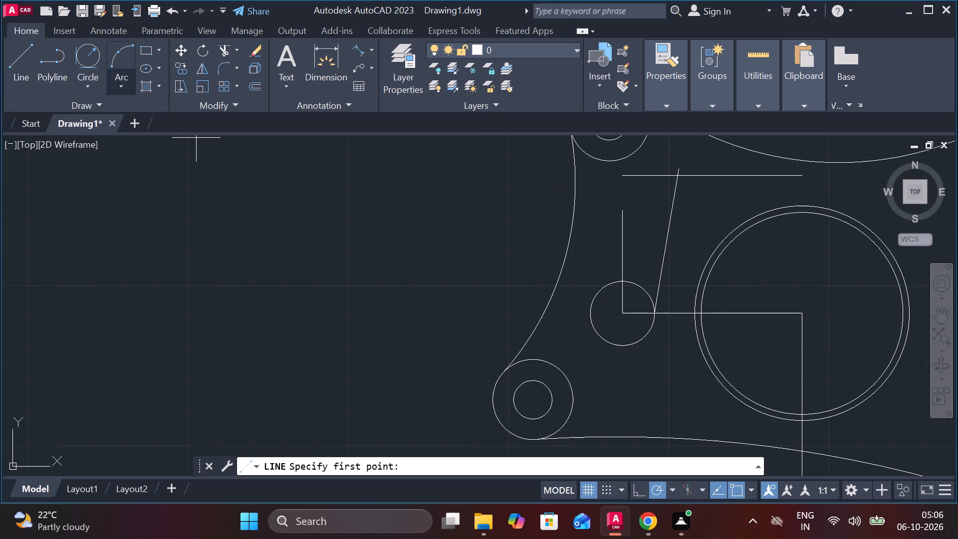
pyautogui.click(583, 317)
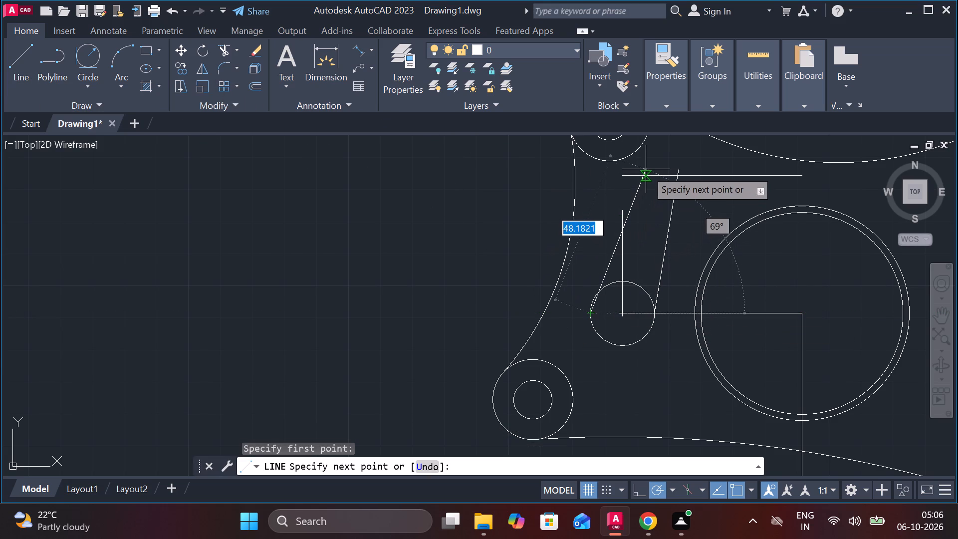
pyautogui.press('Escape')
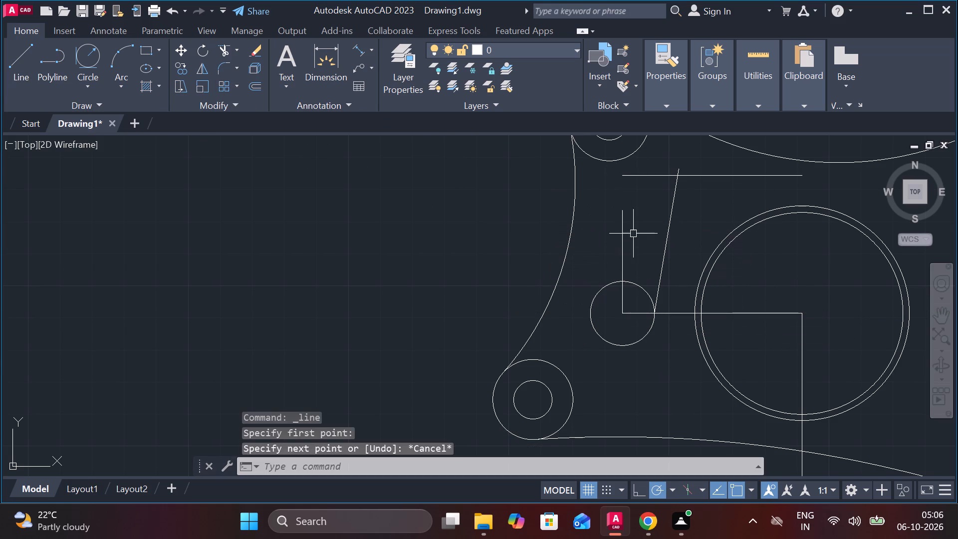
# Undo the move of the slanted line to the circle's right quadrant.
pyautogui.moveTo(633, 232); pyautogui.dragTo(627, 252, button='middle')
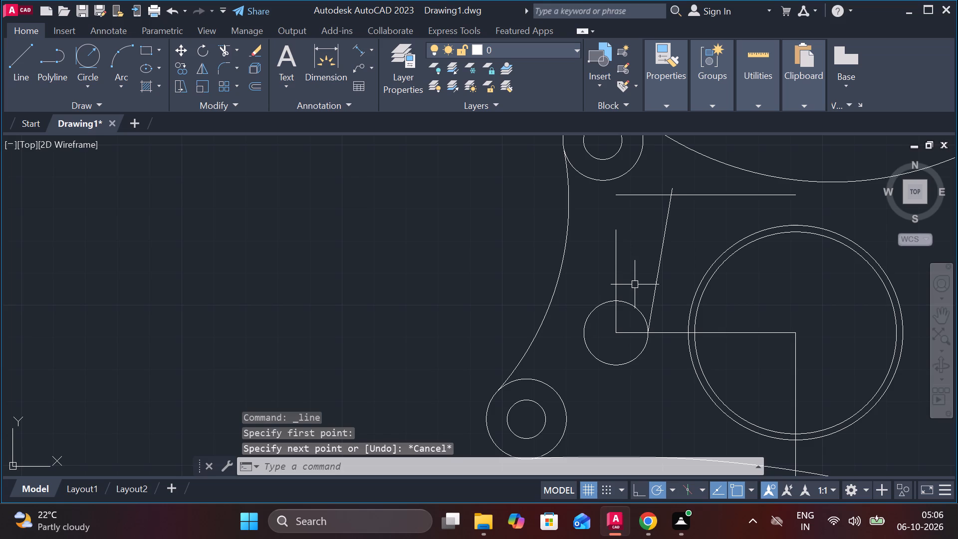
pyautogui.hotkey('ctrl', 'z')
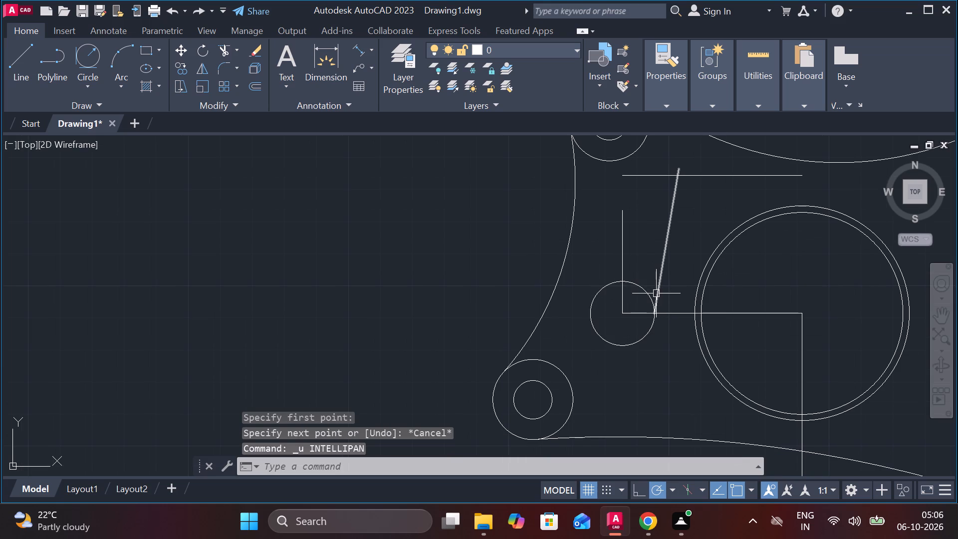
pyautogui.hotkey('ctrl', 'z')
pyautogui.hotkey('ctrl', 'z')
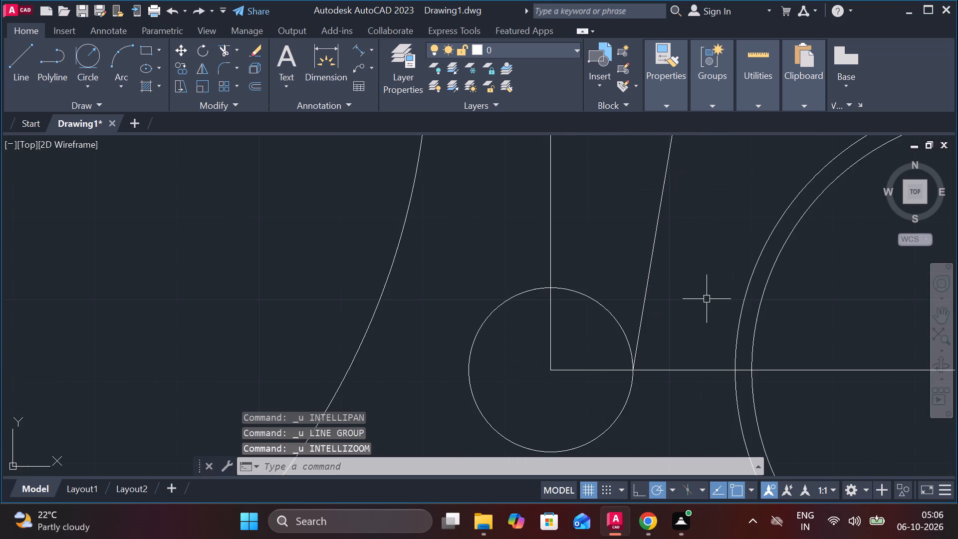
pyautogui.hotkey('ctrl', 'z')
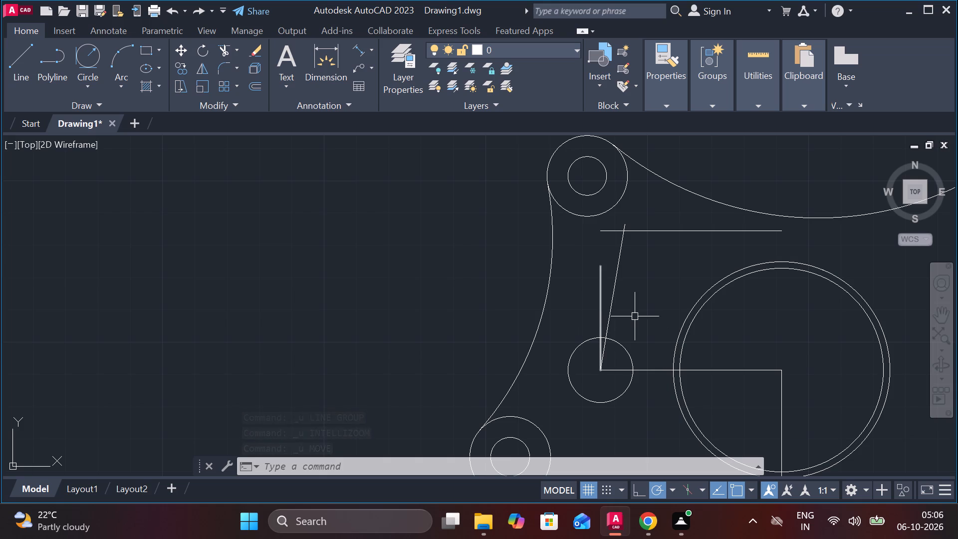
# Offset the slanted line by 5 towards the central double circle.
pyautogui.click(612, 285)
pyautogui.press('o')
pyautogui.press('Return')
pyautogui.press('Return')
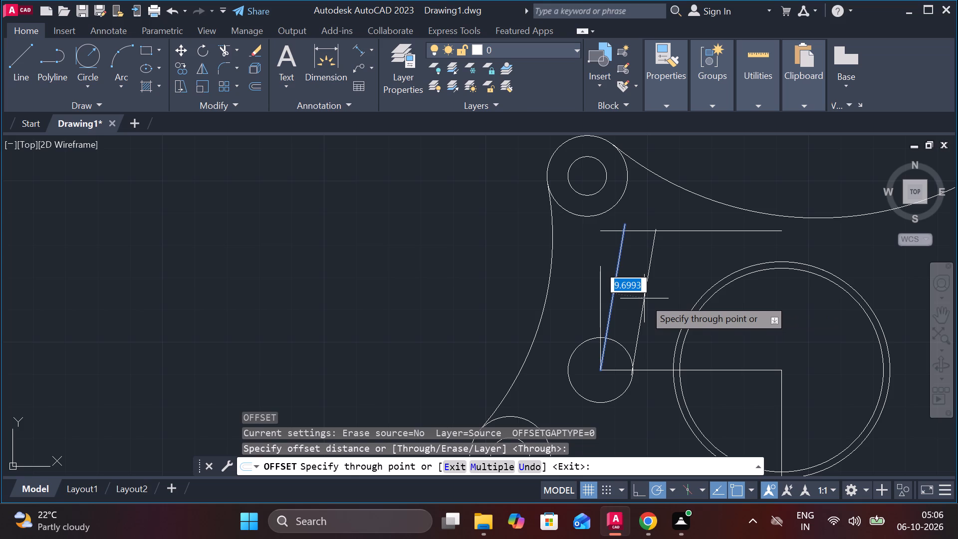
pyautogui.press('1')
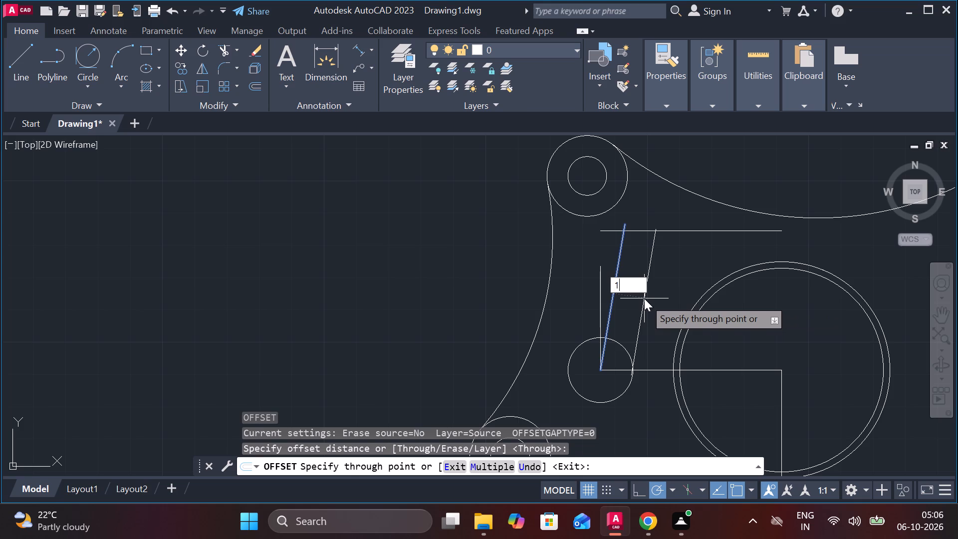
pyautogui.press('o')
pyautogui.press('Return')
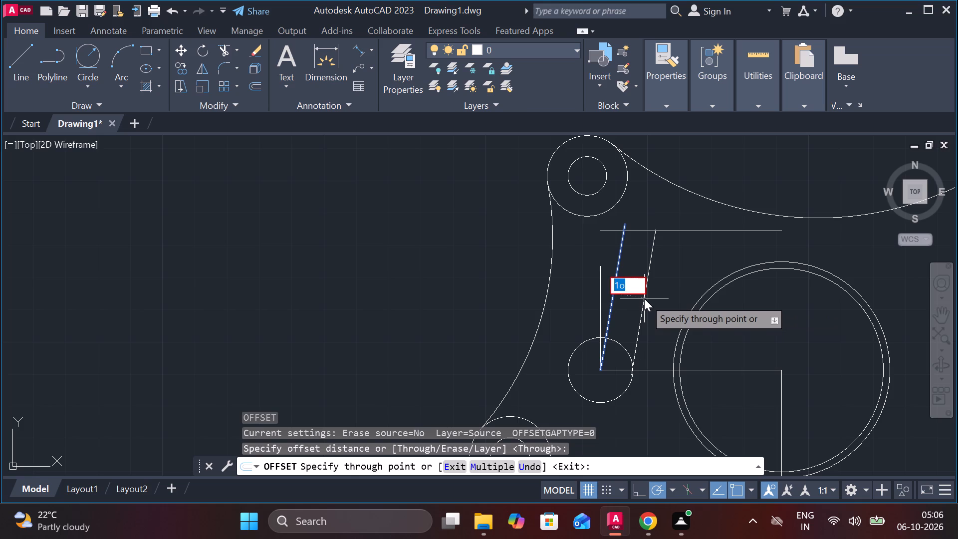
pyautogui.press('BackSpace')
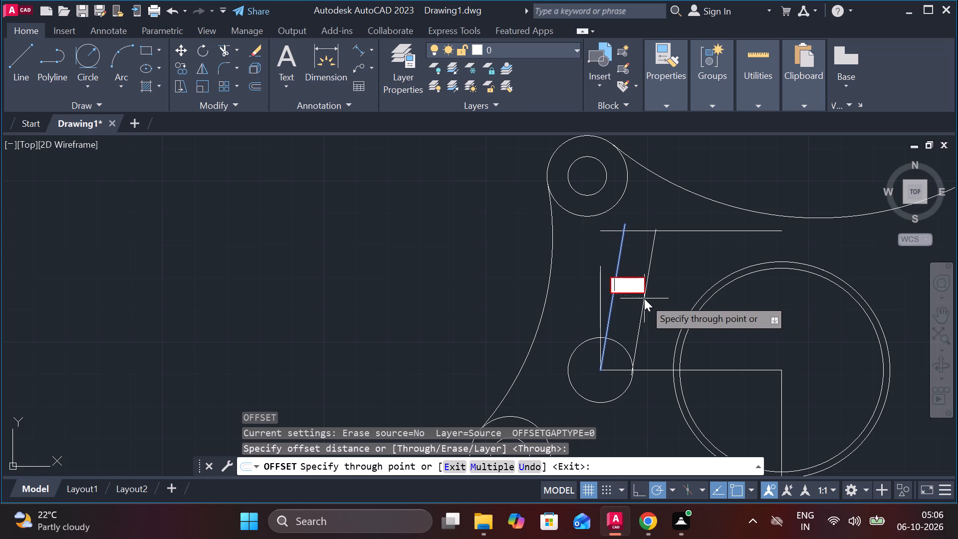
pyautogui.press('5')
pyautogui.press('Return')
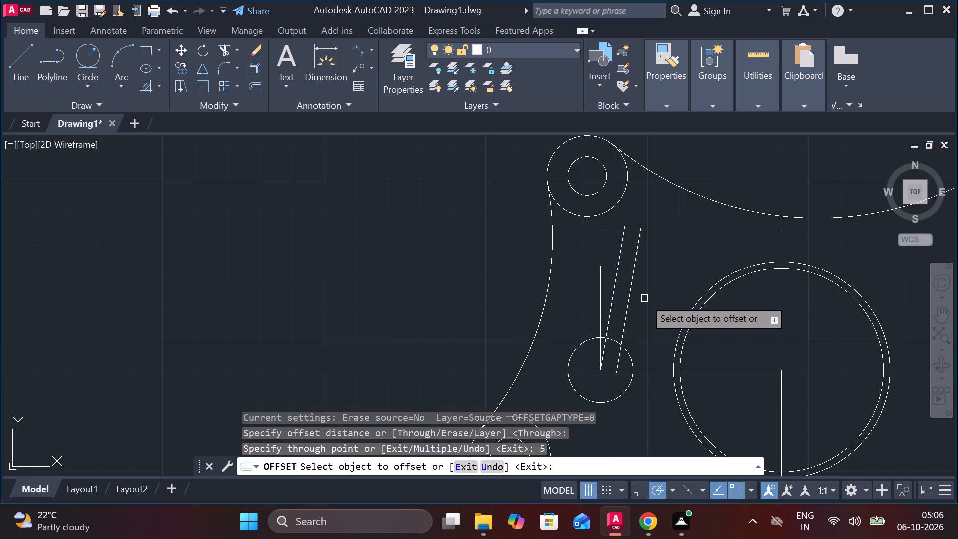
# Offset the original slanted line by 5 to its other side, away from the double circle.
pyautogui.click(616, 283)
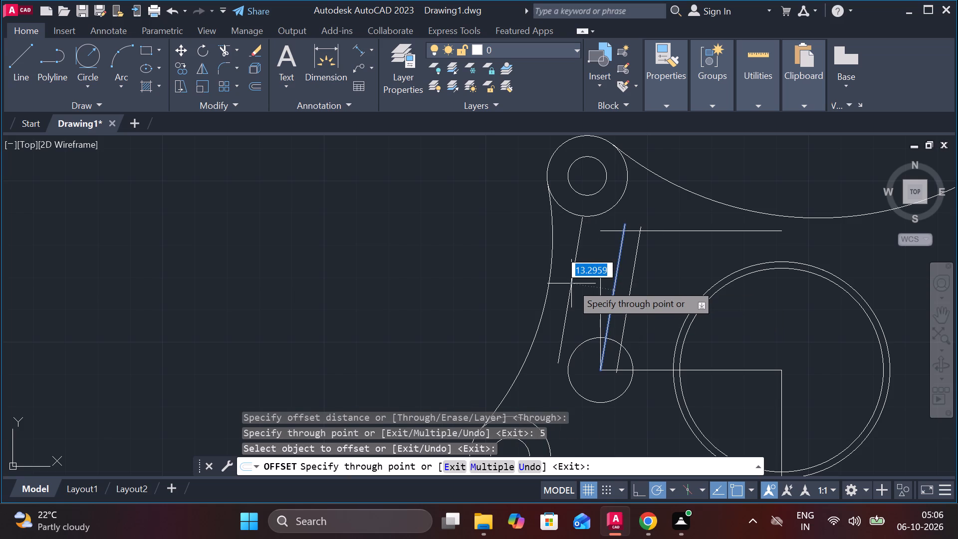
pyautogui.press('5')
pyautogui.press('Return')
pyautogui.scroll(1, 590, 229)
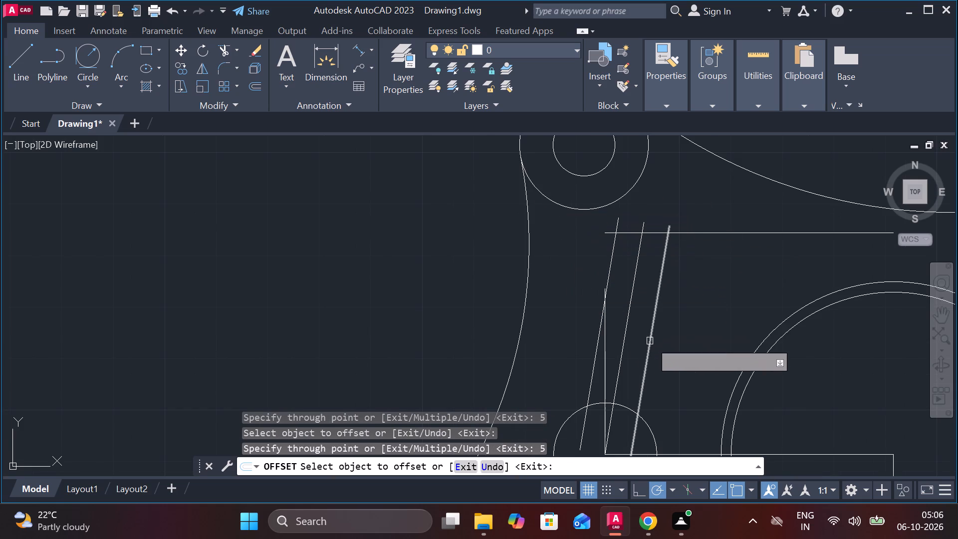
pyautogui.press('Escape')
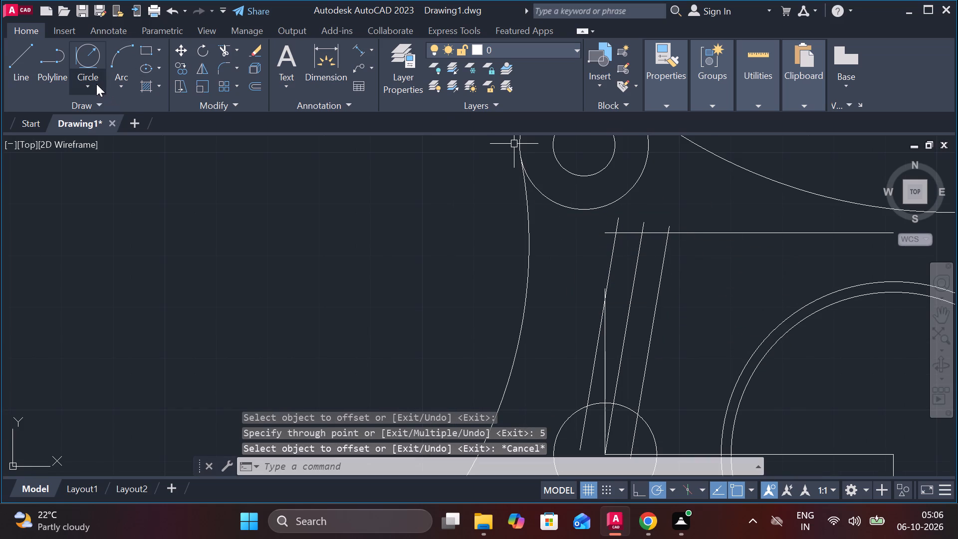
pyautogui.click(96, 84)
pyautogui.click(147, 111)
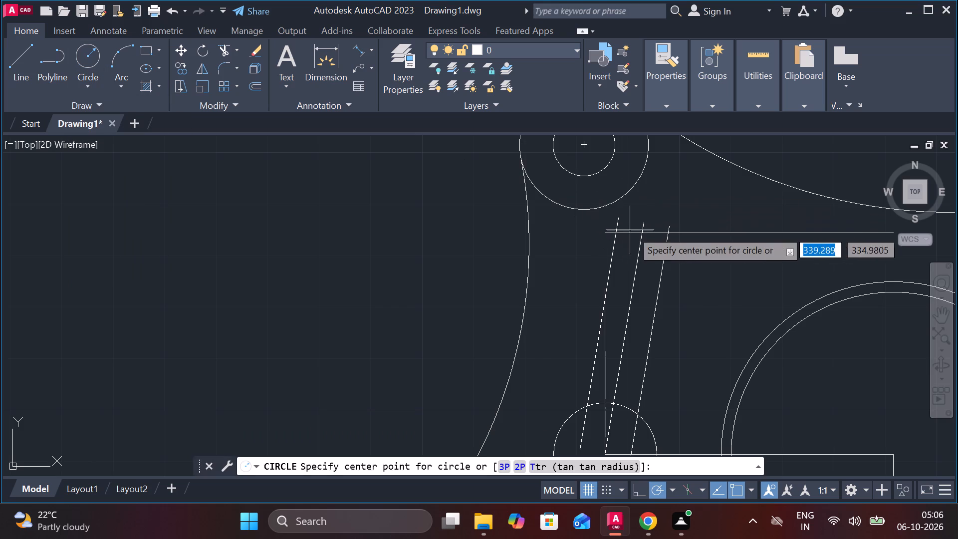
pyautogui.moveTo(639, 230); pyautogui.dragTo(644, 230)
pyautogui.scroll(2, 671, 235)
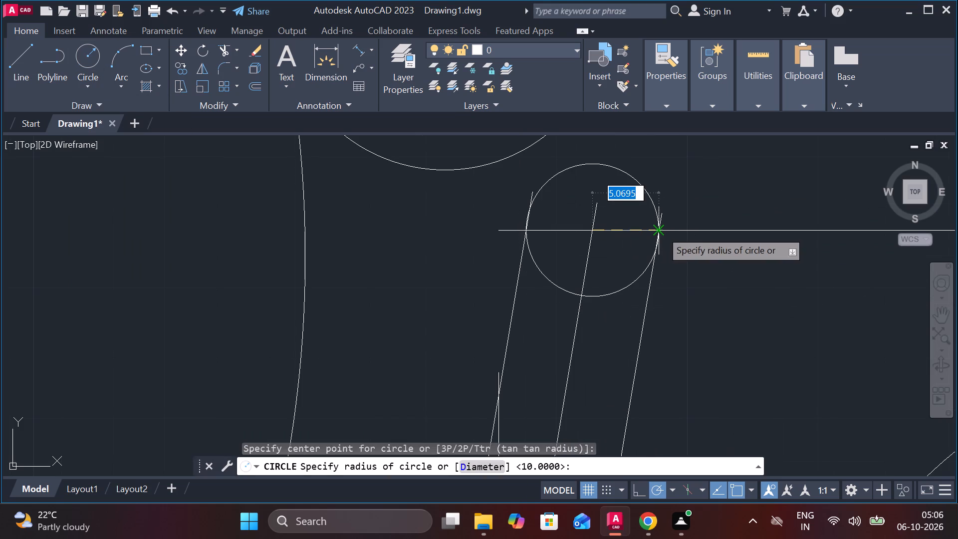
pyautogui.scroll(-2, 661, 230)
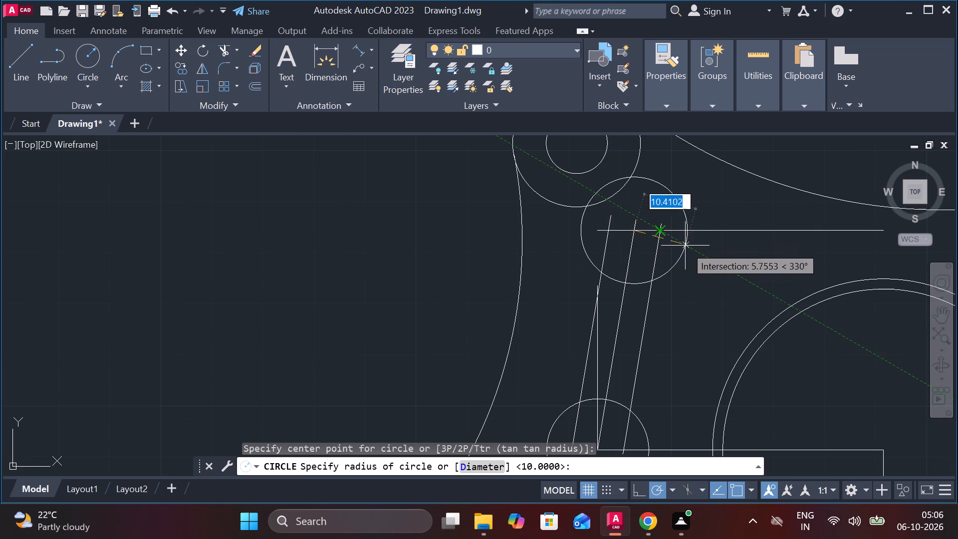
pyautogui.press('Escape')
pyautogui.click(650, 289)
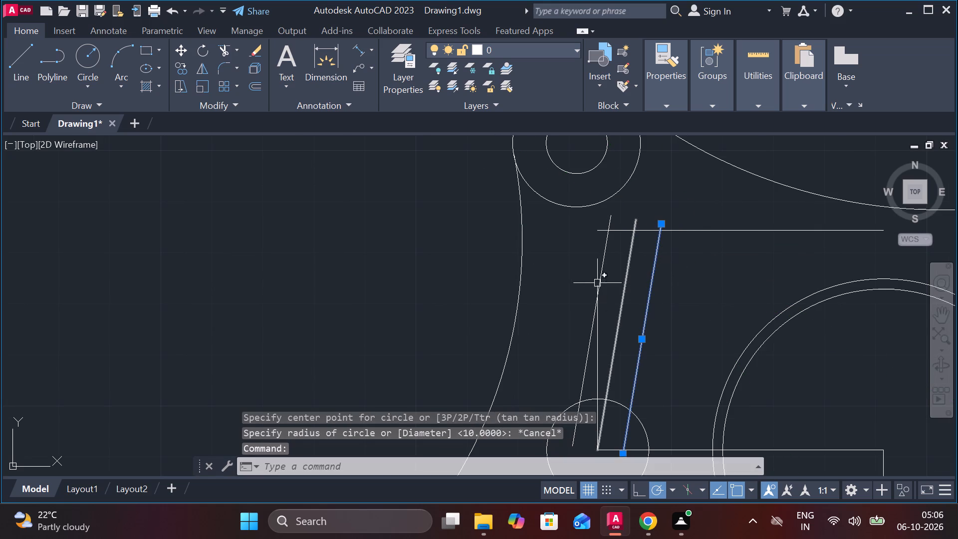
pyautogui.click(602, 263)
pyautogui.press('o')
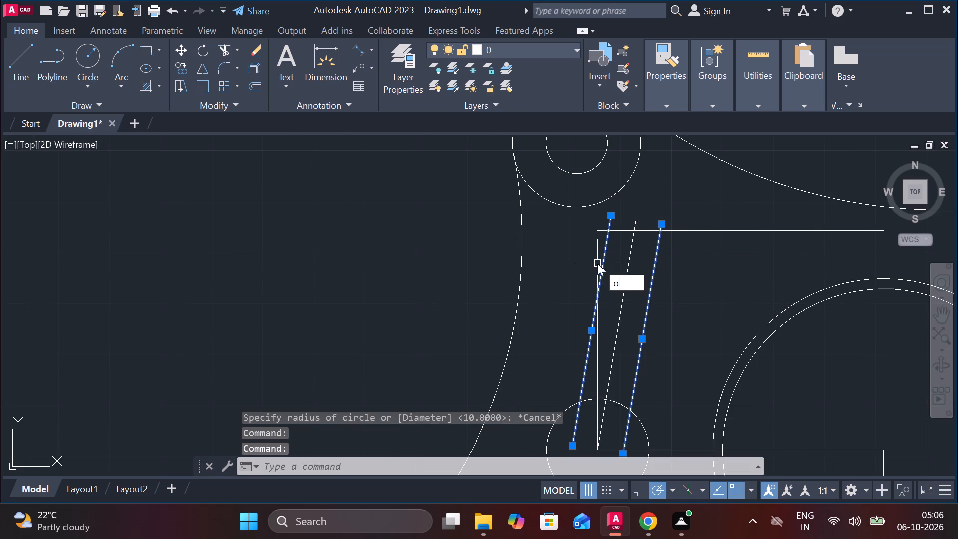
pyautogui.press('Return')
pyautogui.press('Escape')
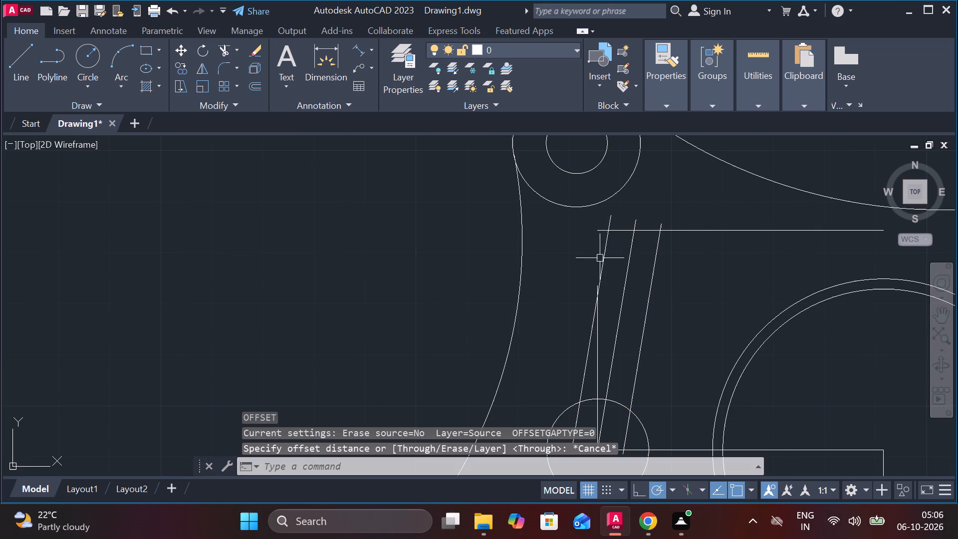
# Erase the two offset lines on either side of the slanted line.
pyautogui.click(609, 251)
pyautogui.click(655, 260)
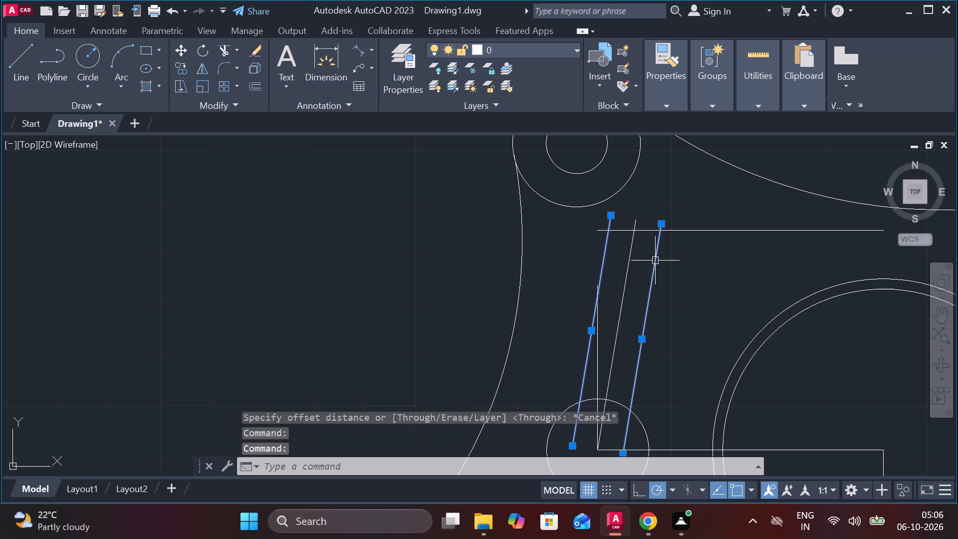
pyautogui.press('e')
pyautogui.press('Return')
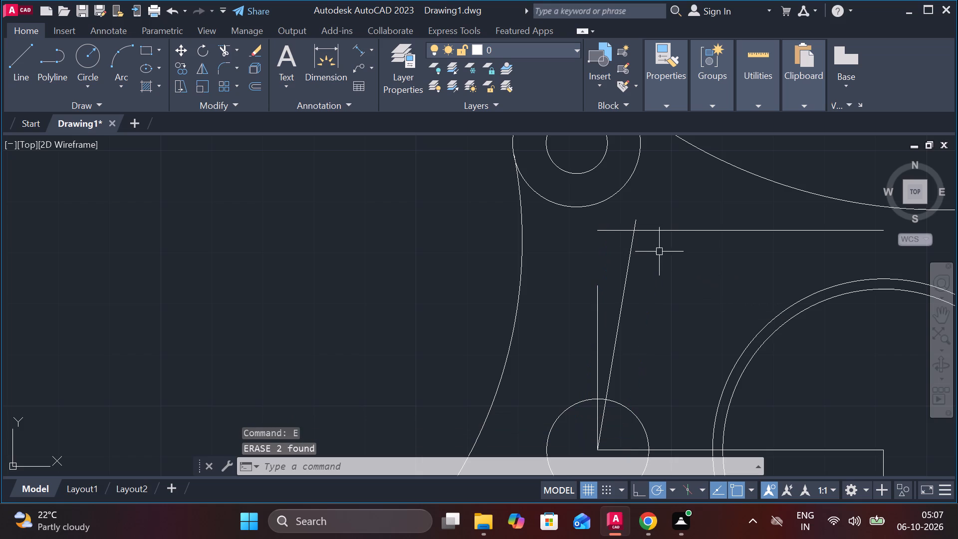
# Offset the slanted line by 10 to both sides, once towards the central double circle and once away from it.
pyautogui.click(629, 265)
pyautogui.press('o')
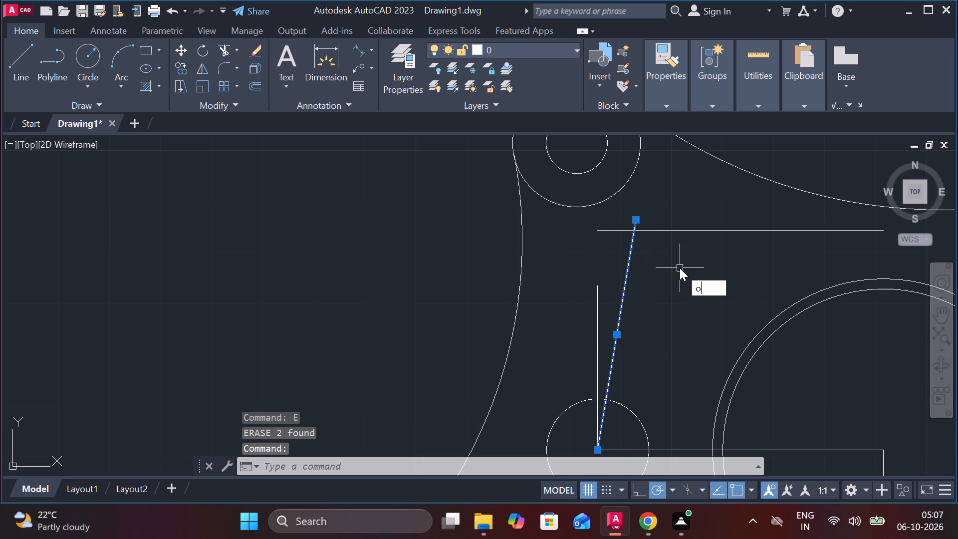
pyautogui.press('Return')
pyautogui.press('Return')
pyautogui.write('10')
pyautogui.press('Return')
pyautogui.click(631, 271)
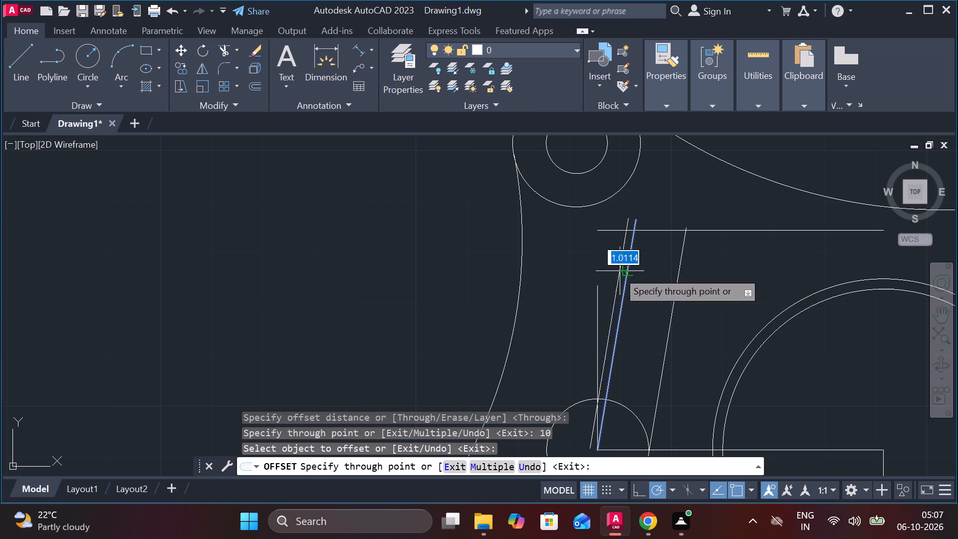
pyautogui.write('10')
pyautogui.press('Return')
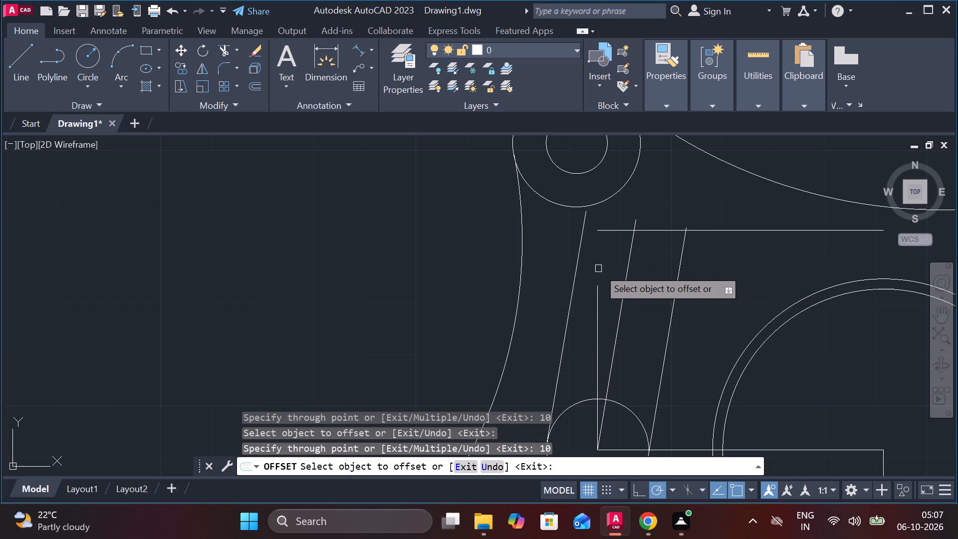
pyautogui.press('Escape')
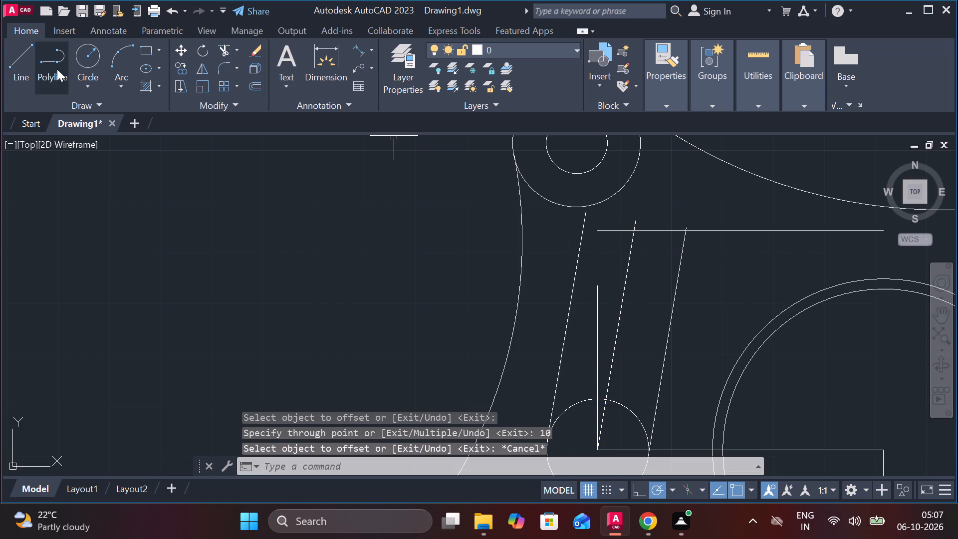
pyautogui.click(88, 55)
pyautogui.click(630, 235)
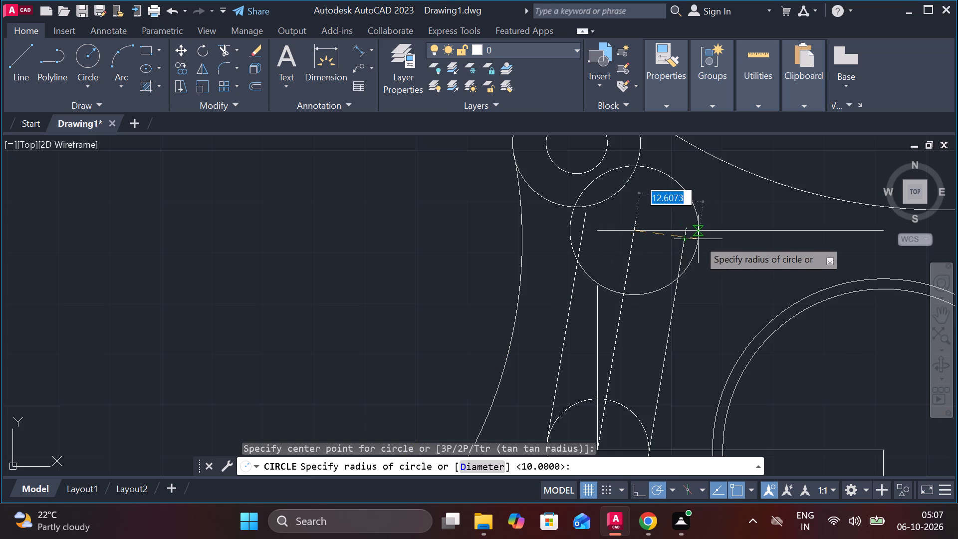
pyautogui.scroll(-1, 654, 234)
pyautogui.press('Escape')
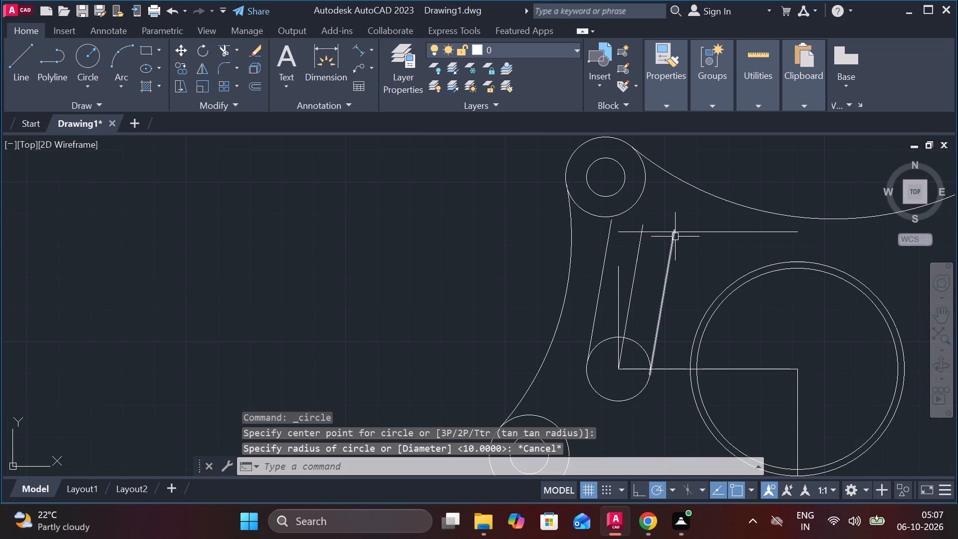
# Select the two offset lines on either side of the slanted line.
pyautogui.click(666, 295)
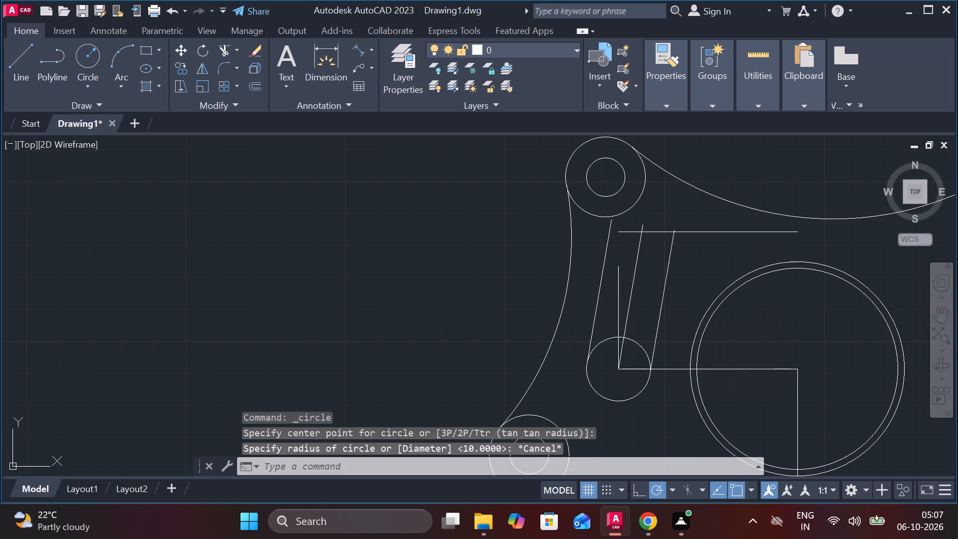
pyautogui.click(604, 267)
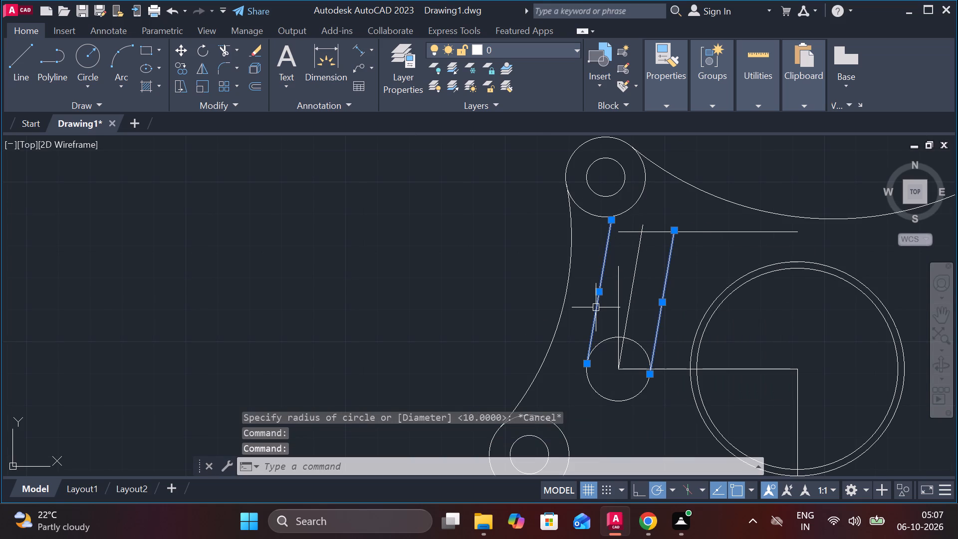
# Erase the two selected offset lines and the small circle at the slanted line's lower end.
pyautogui.press('e')
pyautogui.press('Return')
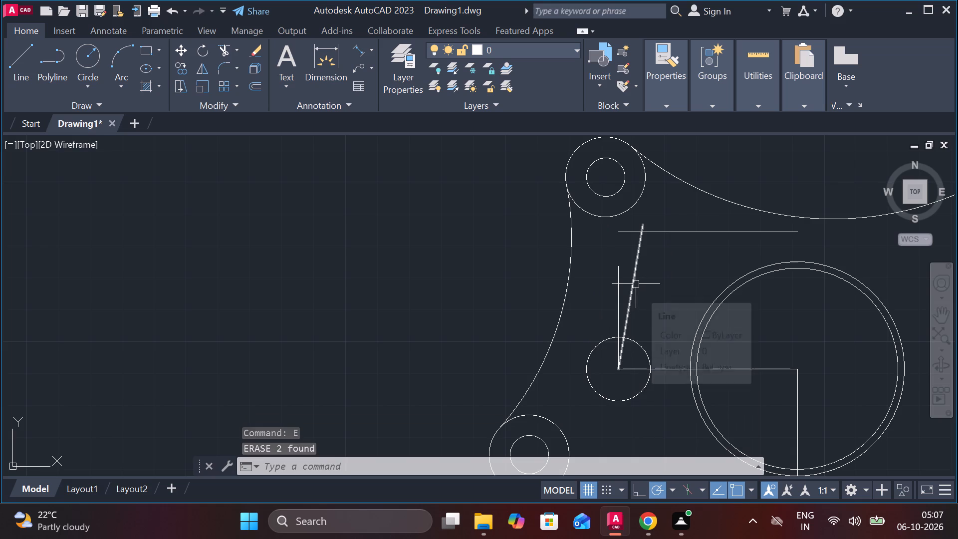
pyautogui.click(641, 345)
pyautogui.press('e')
pyautogui.press('Return')
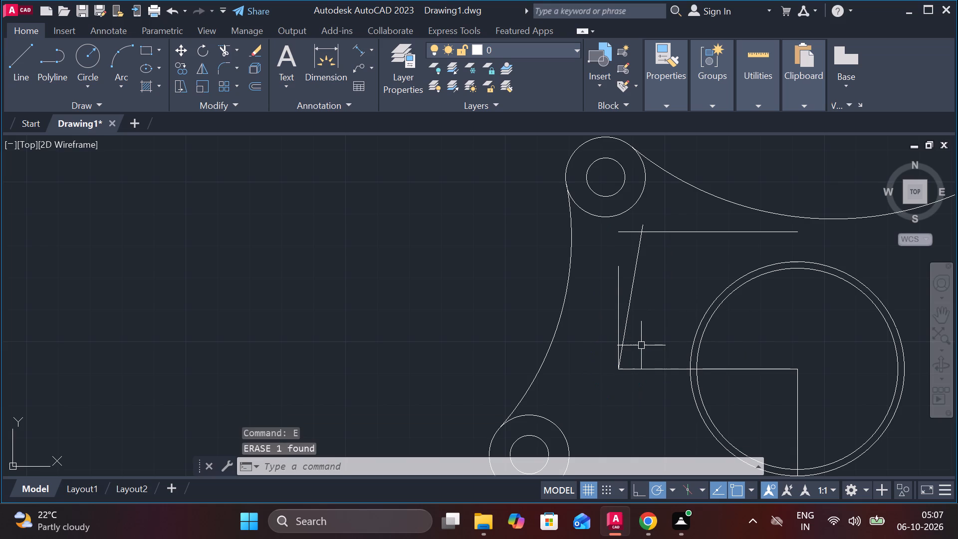
# Draw a circle of radius 15 centred on the slanted line's lower end.
pyautogui.press('c')
pyautogui.press('Return')
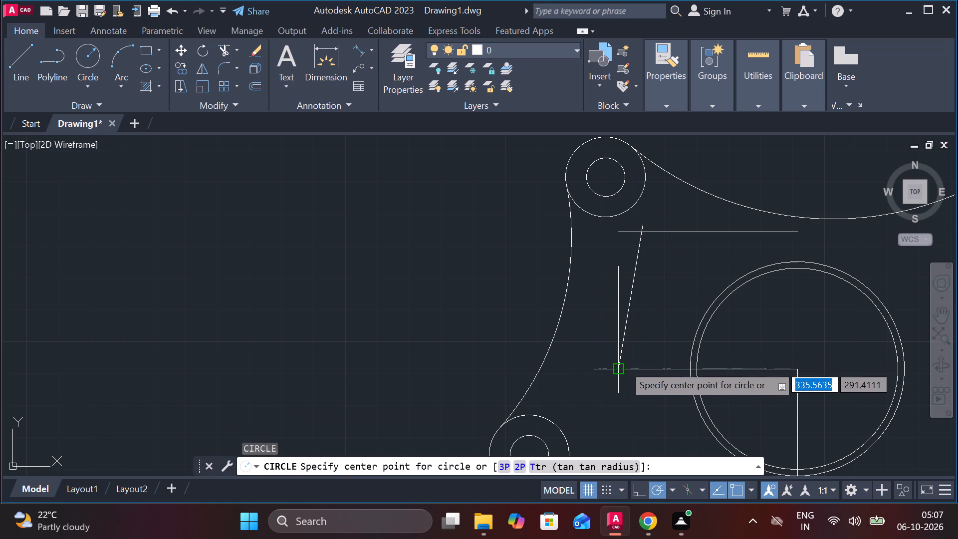
pyautogui.click(624, 365)
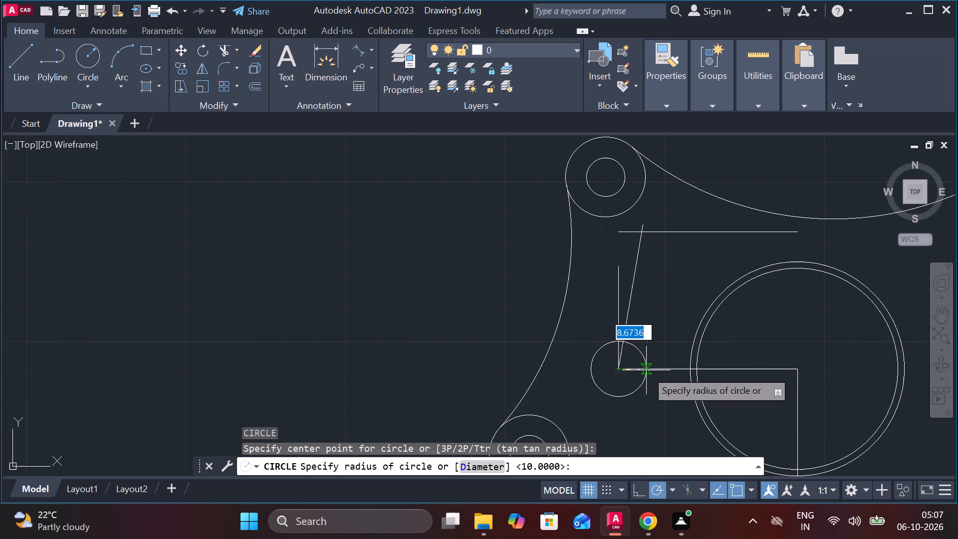
pyautogui.press('1')
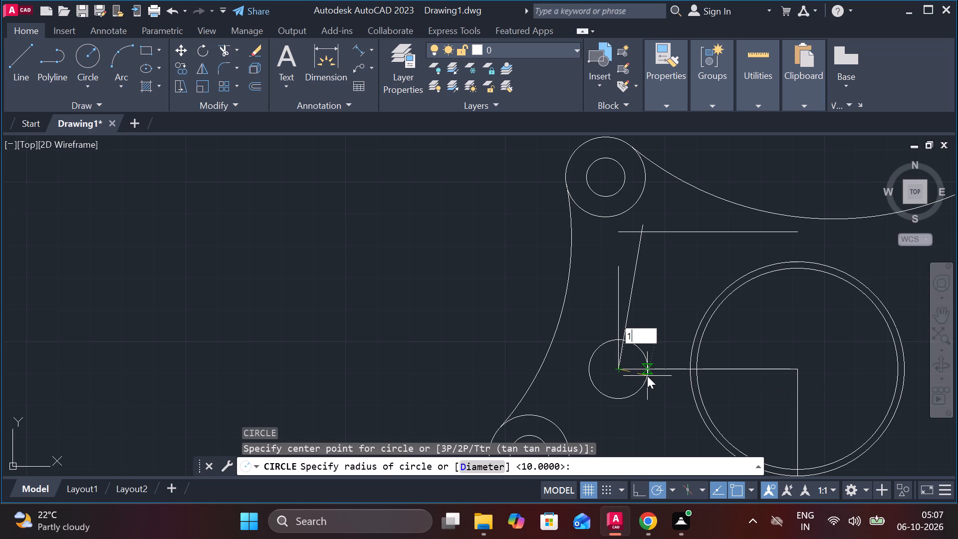
pyautogui.press('5')
pyautogui.press('Return')
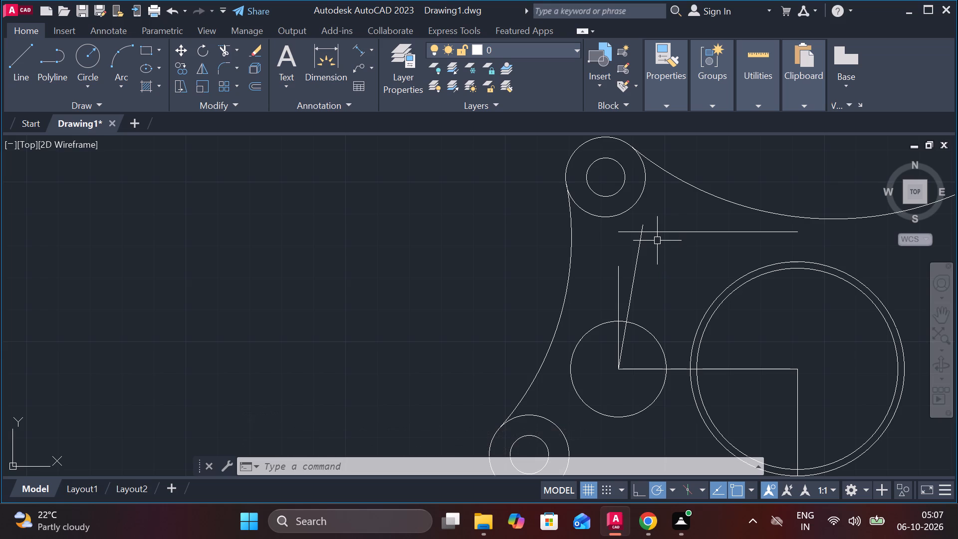
# Draw a line from the double circle's centre at 135°, using 45° polar tracking, ending just past the upper horizontal line.
pyautogui.scroll(1, 652, 240)
pyautogui.scroll(-2, 650, 240)
pyautogui.scroll(1, 650, 240)
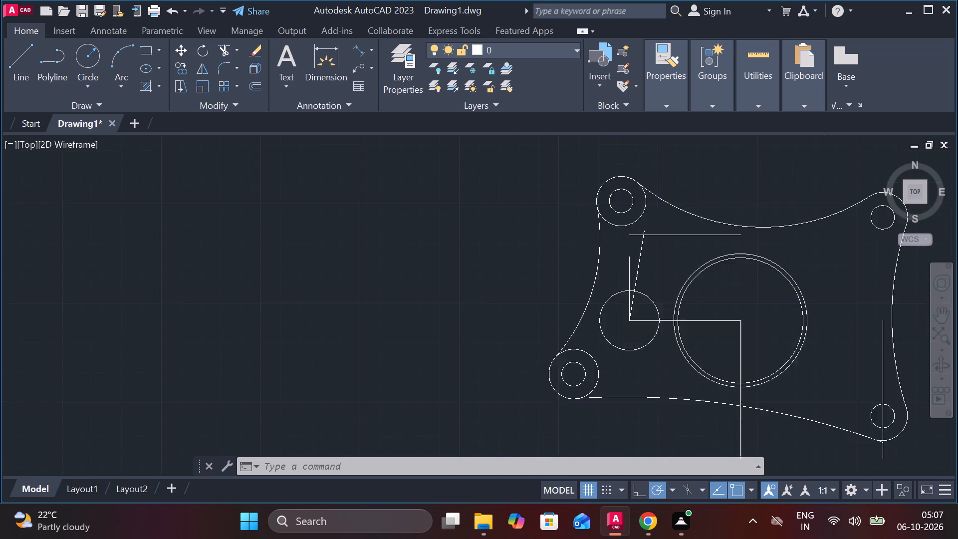
pyautogui.scroll(1, 650, 240)
pyautogui.click(19, 59)
pyautogui.scroll(-3, 560, 223)
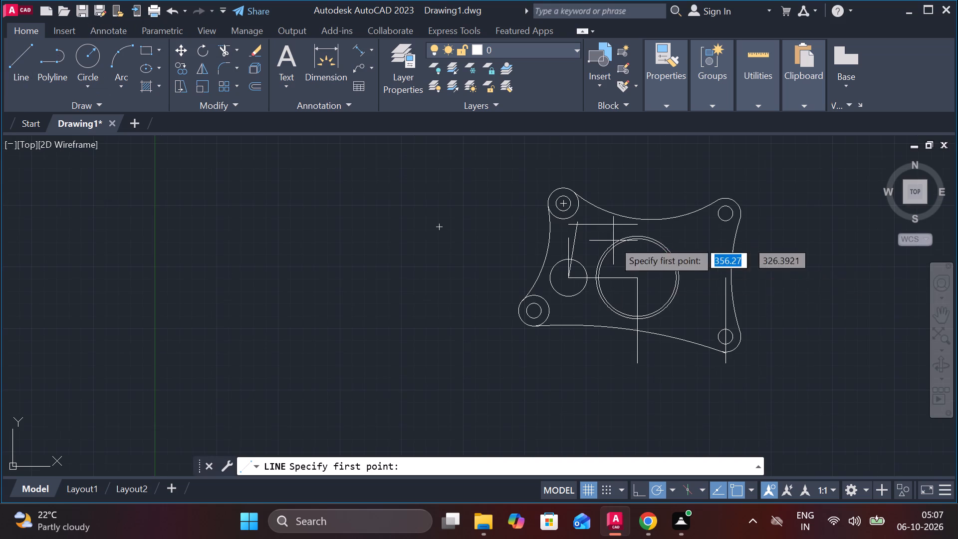
pyautogui.click(641, 279)
pyautogui.scroll(1, 574, 211)
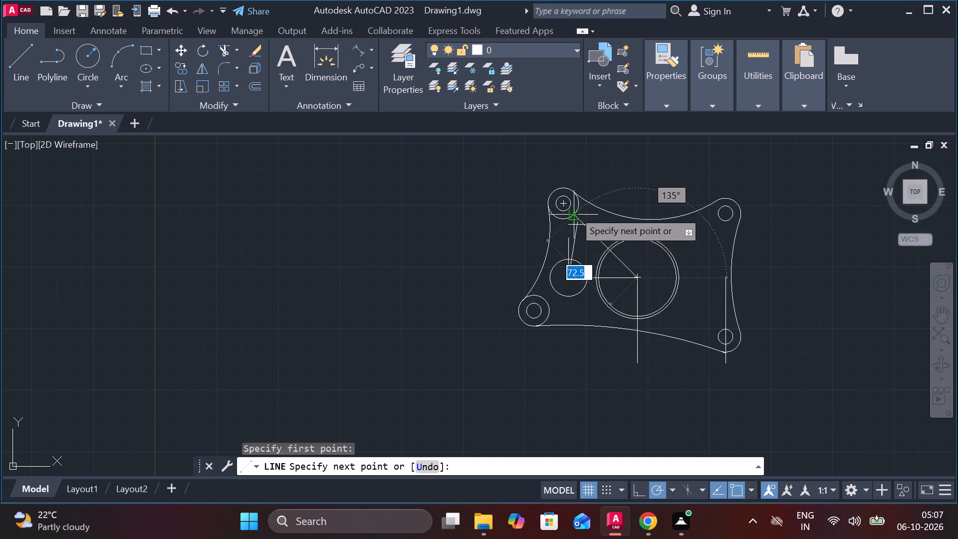
pyautogui.scroll(2, 574, 211)
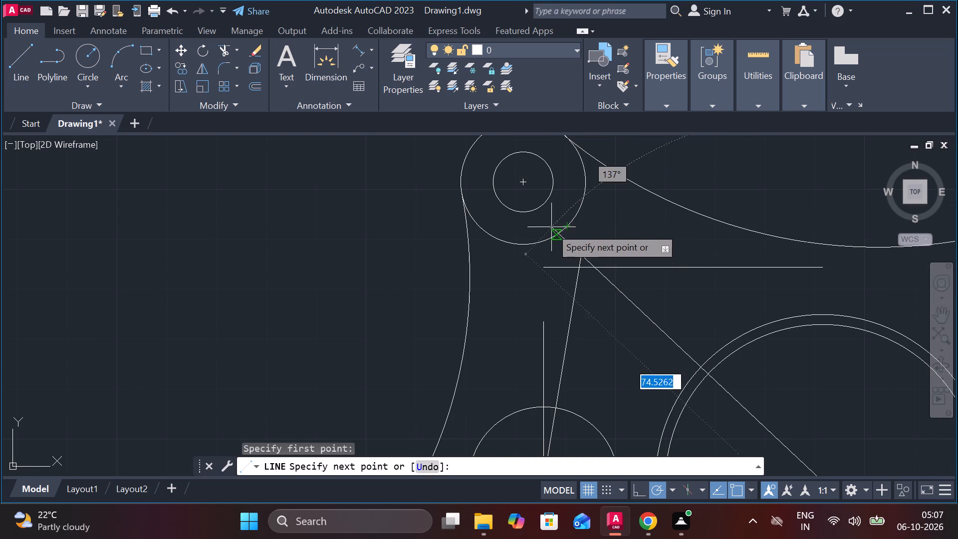
pyautogui.click(667, 491)
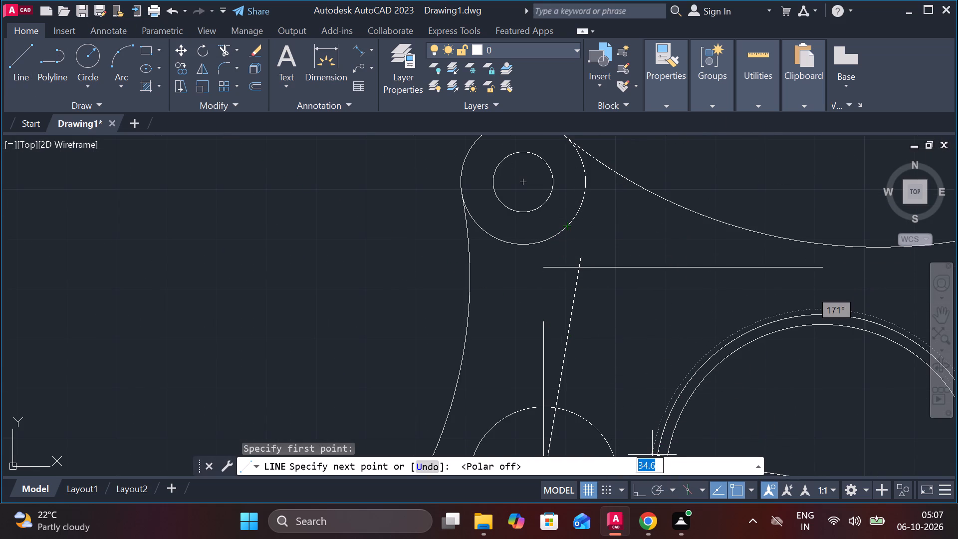
pyautogui.click(672, 492)
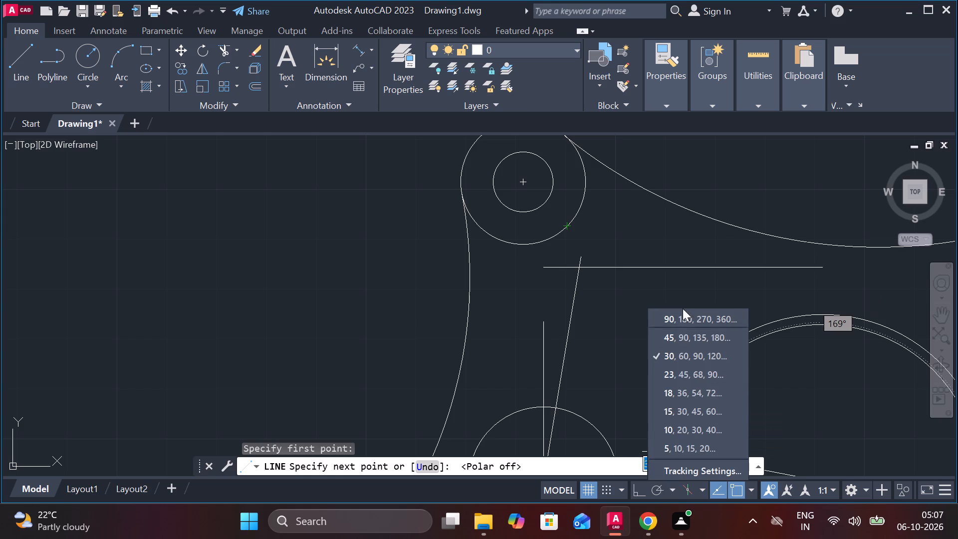
pyautogui.click(679, 334)
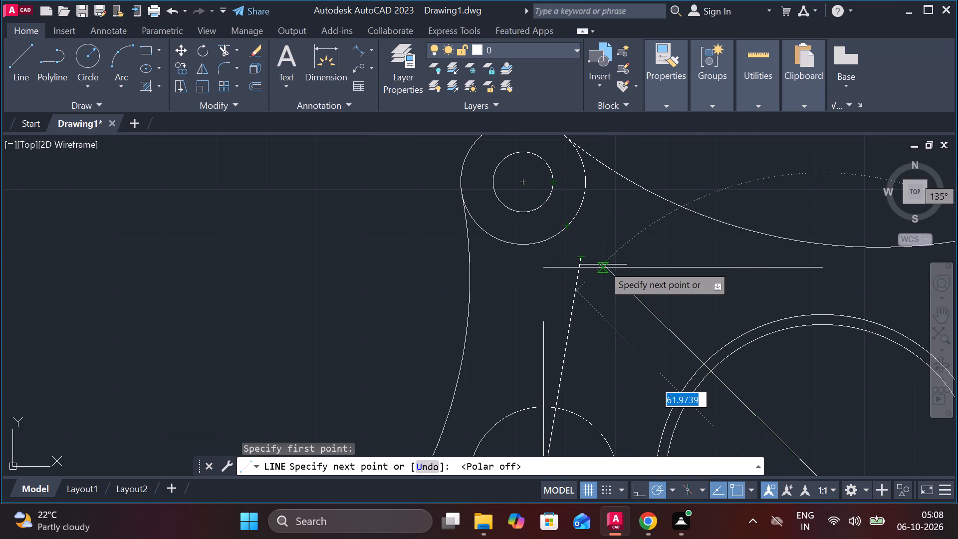
pyautogui.click(603, 248)
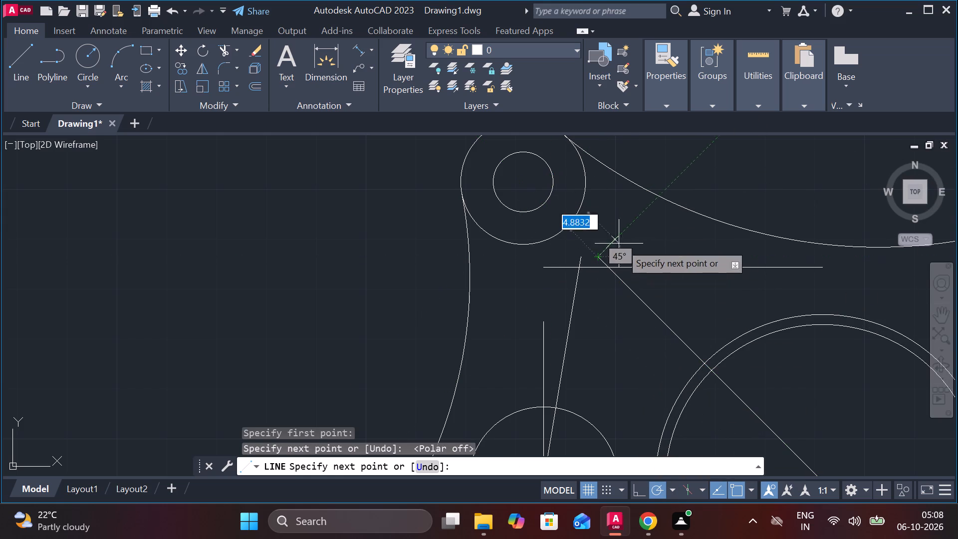
pyautogui.press('Escape')
# Draw a circle of radius 10 centred where the 135° line crosses the upper horizontal line.
pyautogui.press('c')
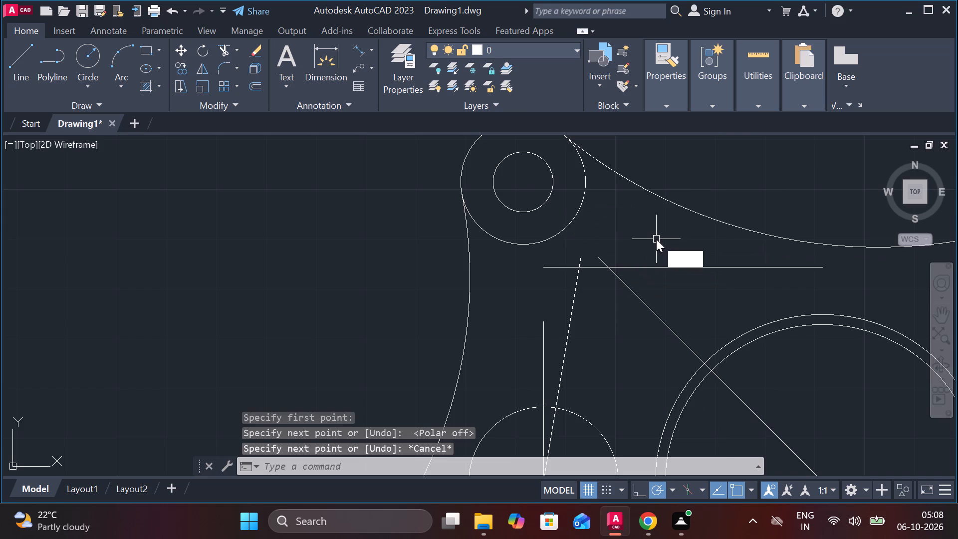
pyautogui.press('Return')
pyautogui.click(612, 269)
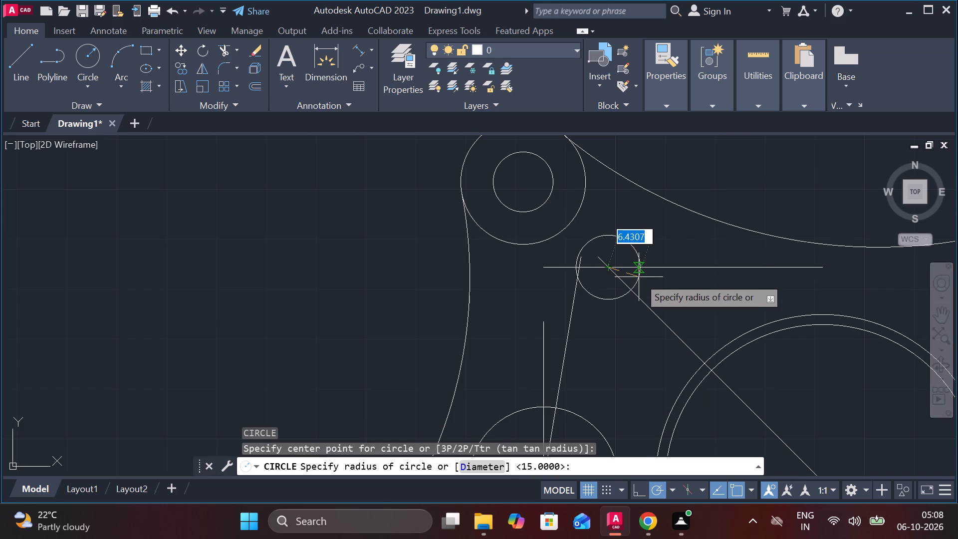
pyautogui.press('1')
pyautogui.press('0')
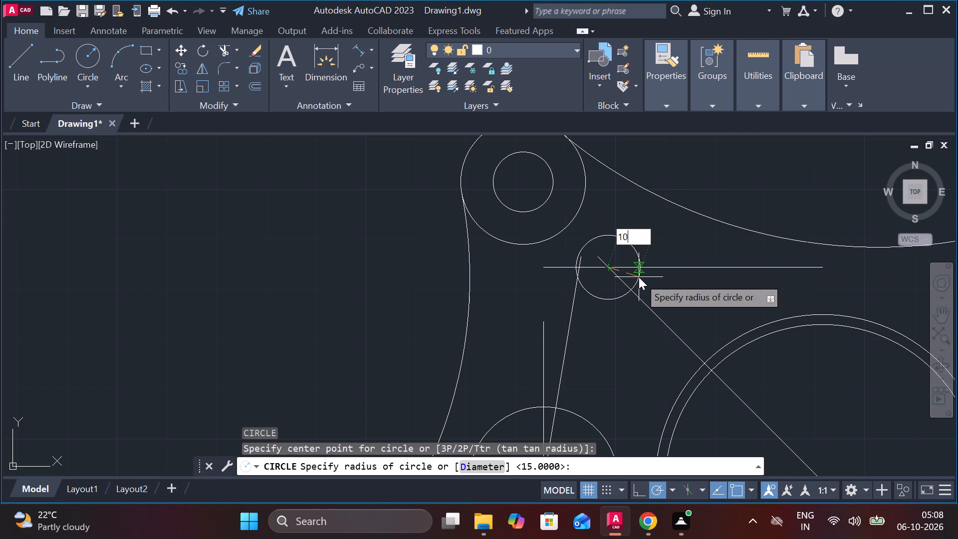
pyautogui.press('Return')
pyautogui.scroll(-1, 672, 306)
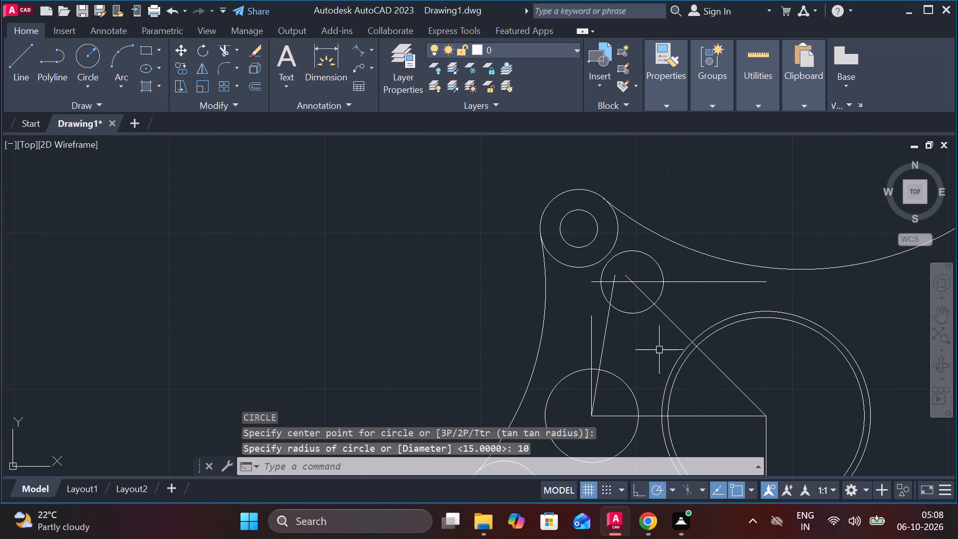
pyautogui.moveTo(636, 355); pyautogui.dragTo(611, 303, button='middle')
pyautogui.press('Escape')
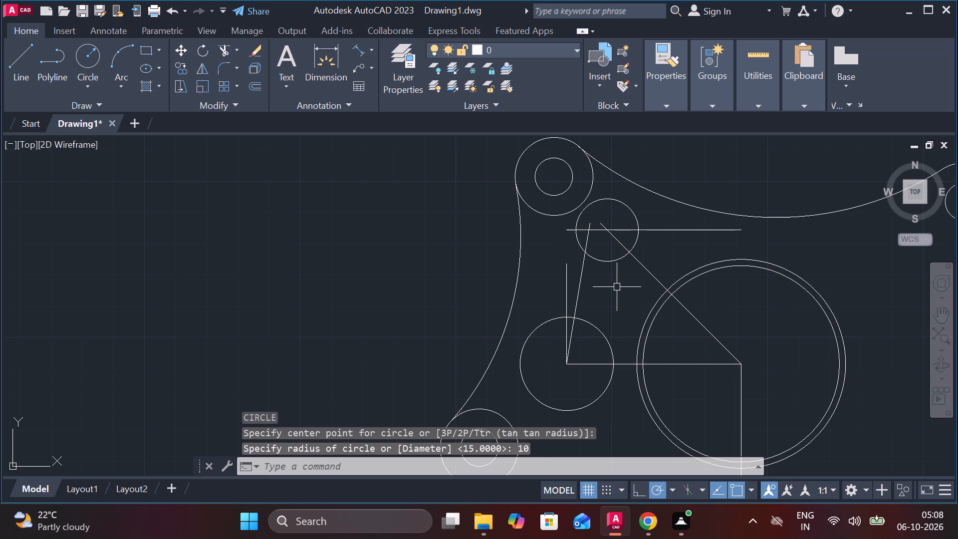
# Draw a line tangent to the radius 10 and radius 15 circles on the side facing the double circle.
pyautogui.press('l')
pyautogui.press('Return')
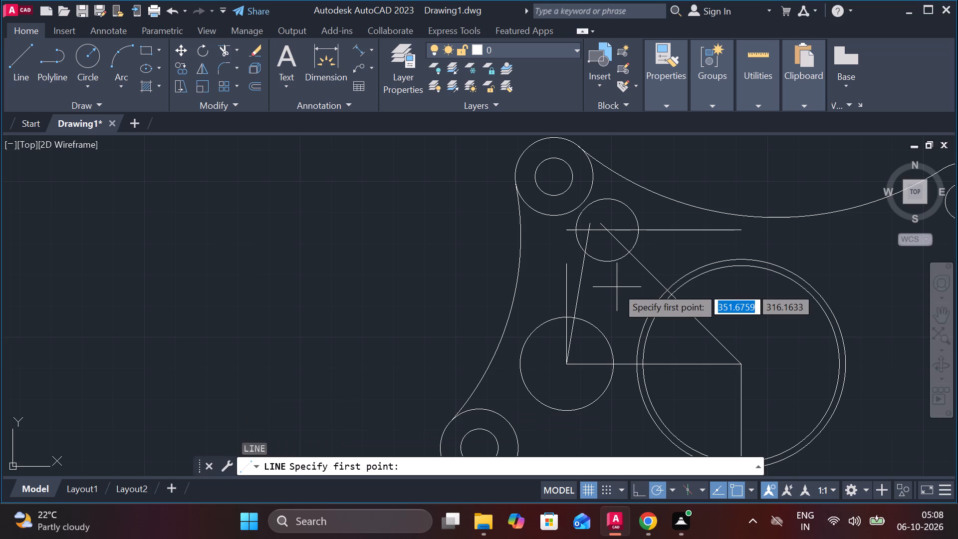
pyautogui.press('t')
pyautogui.write('an')
pyautogui.press('Return')
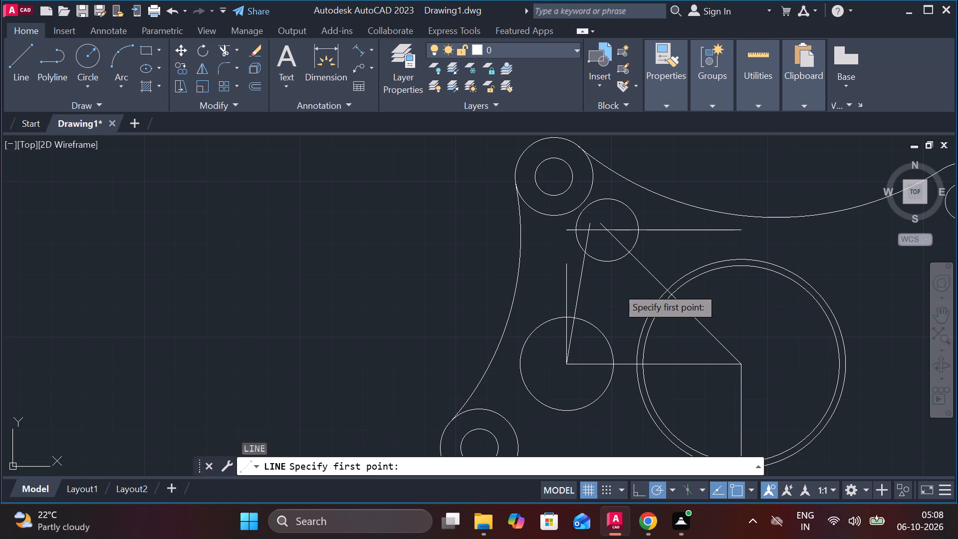
pyautogui.click(640, 234)
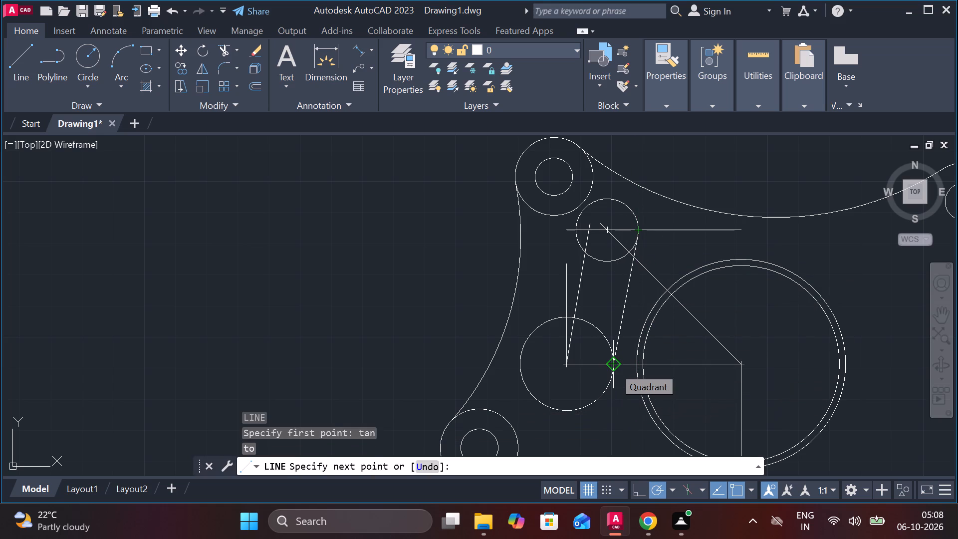
pyautogui.write('tan')
pyautogui.press('Return')
pyautogui.click(620, 386)
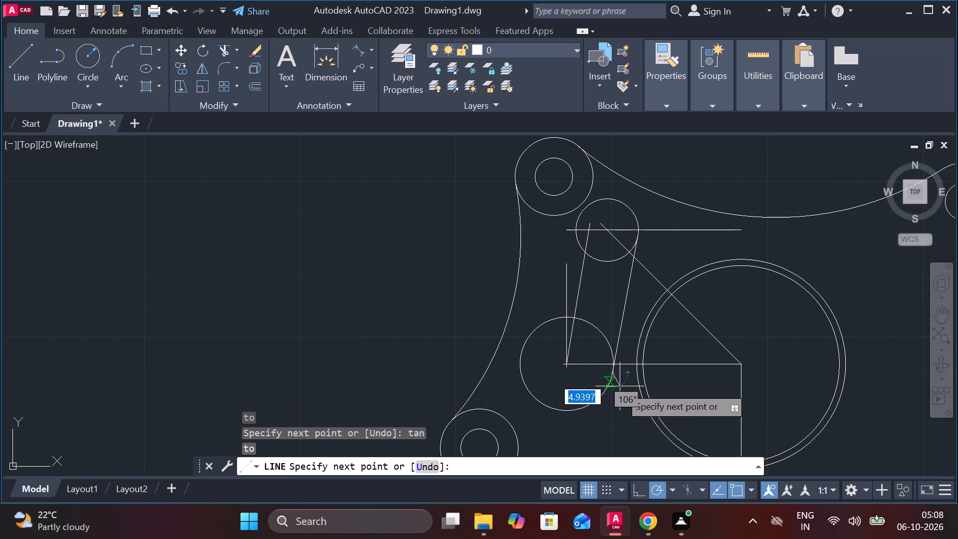
pyautogui.press('Escape')
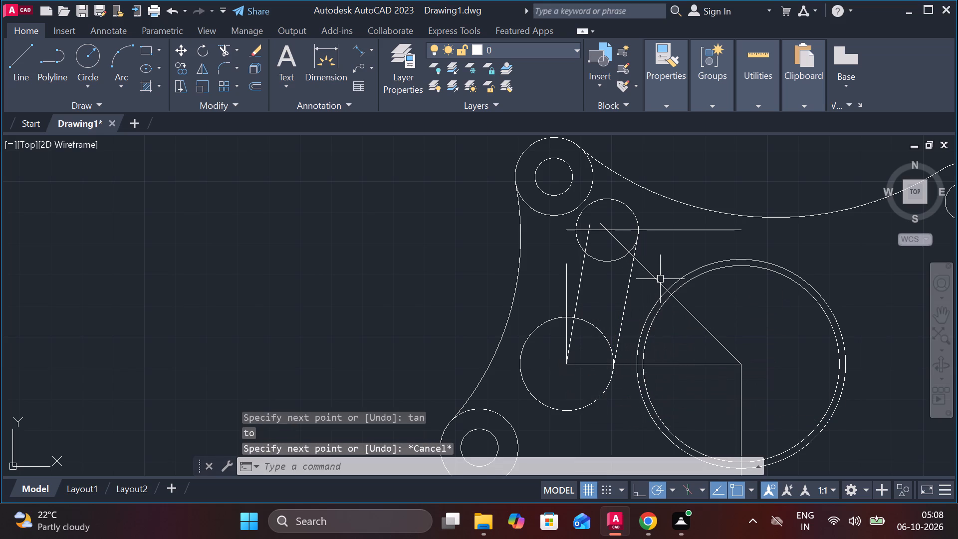
# Draw a second line tangent to the radius 10 and radius 15 circles on the side away from the double circle.
pyautogui.press('l')
pyautogui.press('Return')
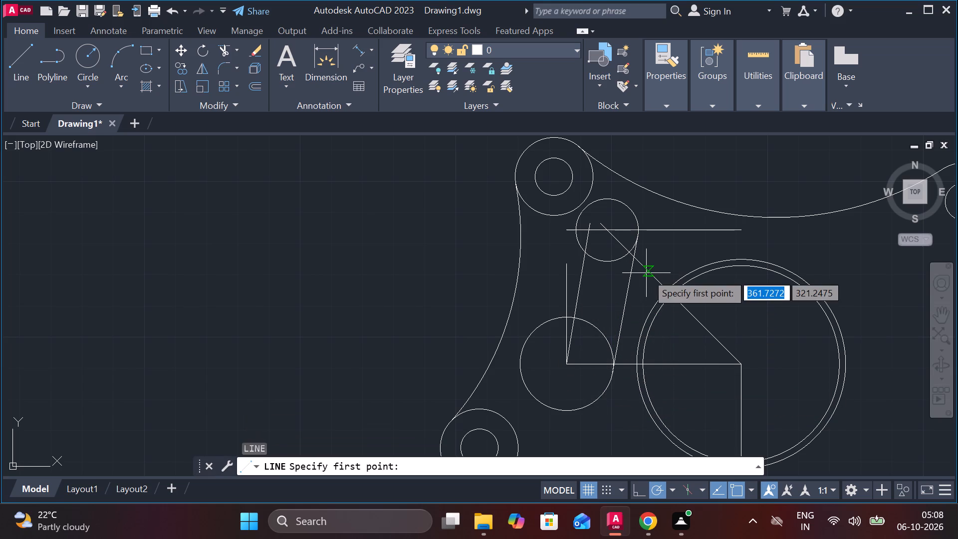
pyautogui.write('tan')
pyautogui.press('Return')
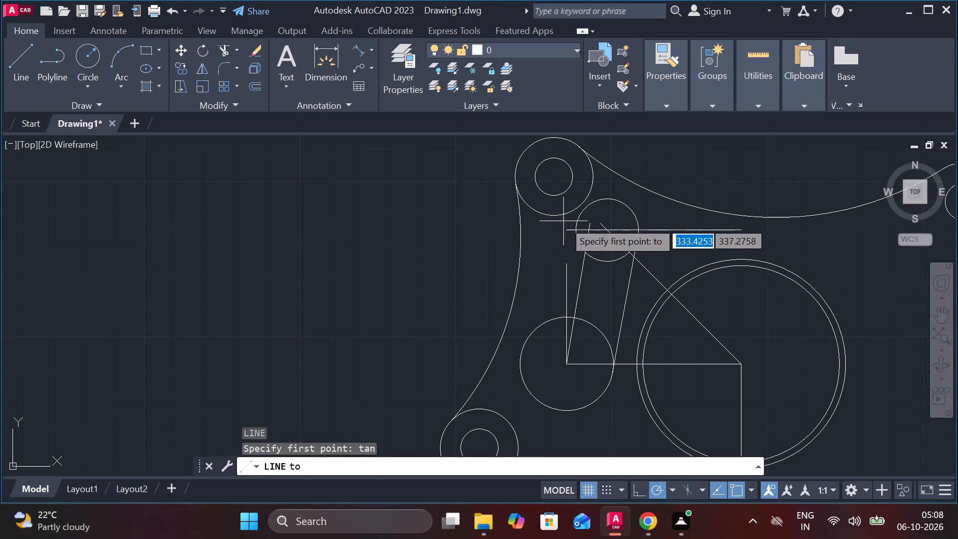
pyautogui.click(574, 222)
pyautogui.write('tan')
pyautogui.press('Return')
pyautogui.click(524, 338)
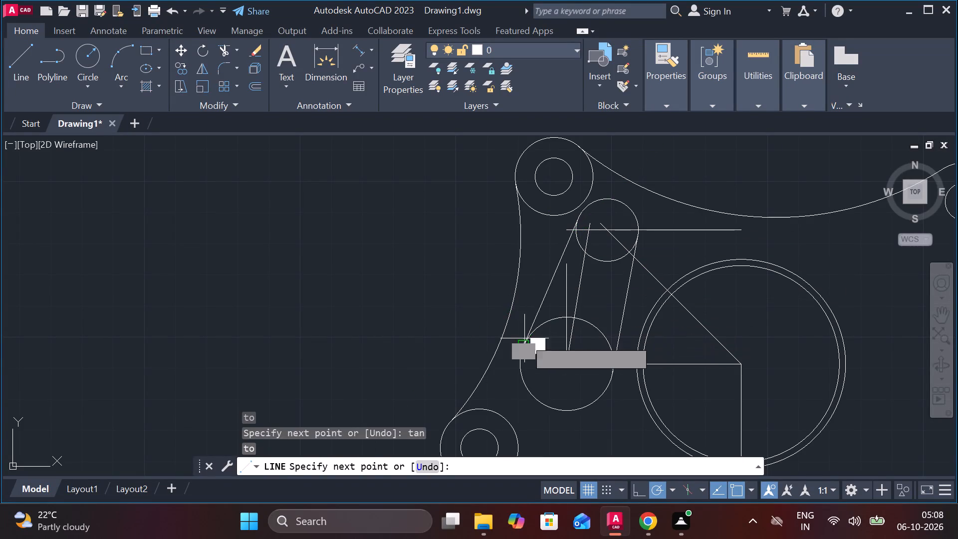
pyautogui.press('Escape')
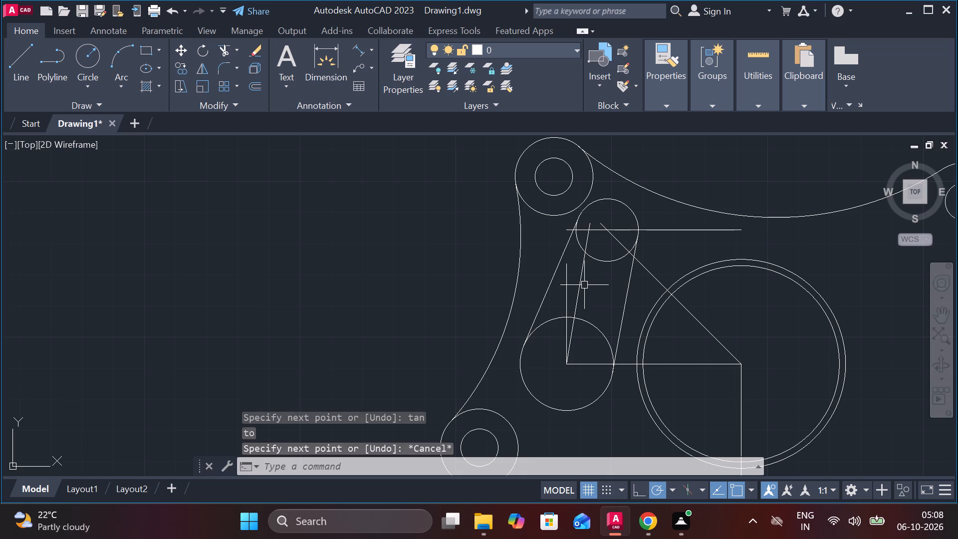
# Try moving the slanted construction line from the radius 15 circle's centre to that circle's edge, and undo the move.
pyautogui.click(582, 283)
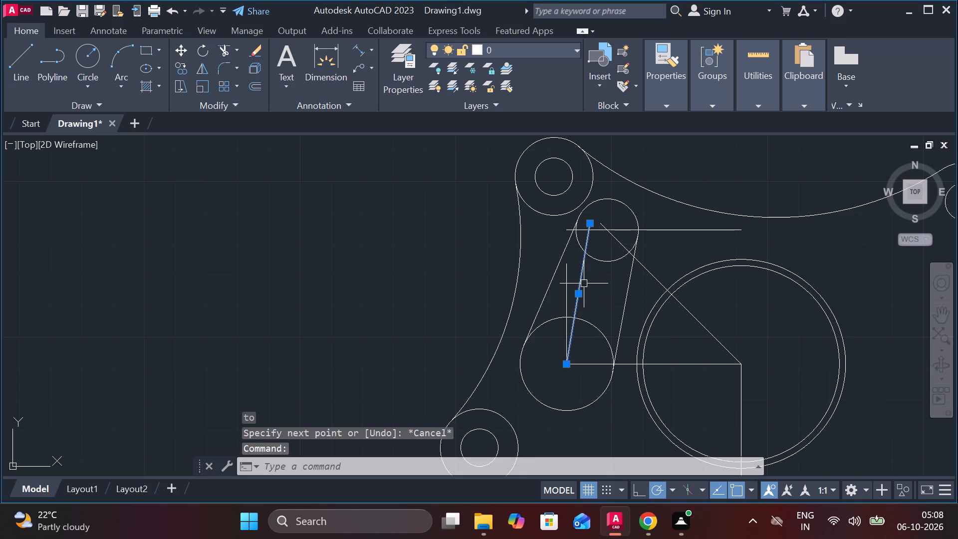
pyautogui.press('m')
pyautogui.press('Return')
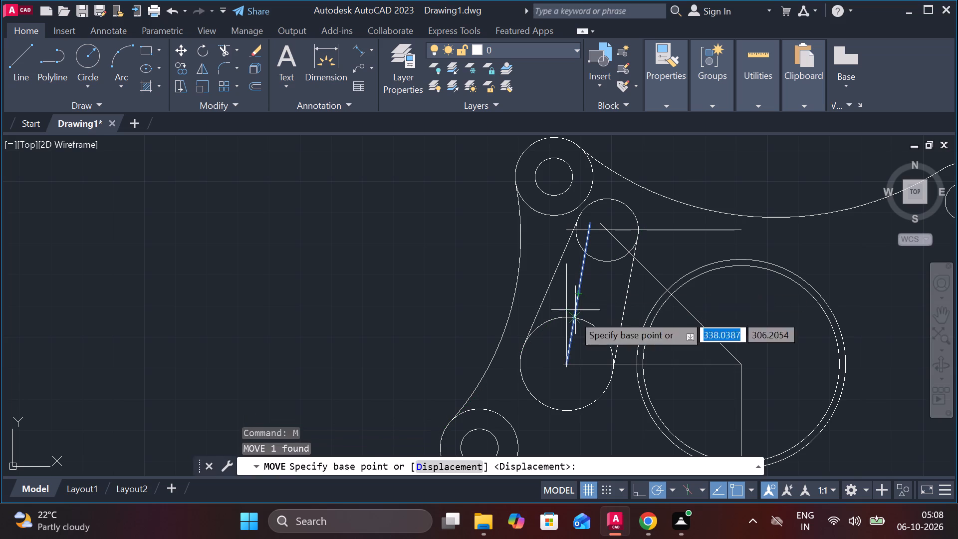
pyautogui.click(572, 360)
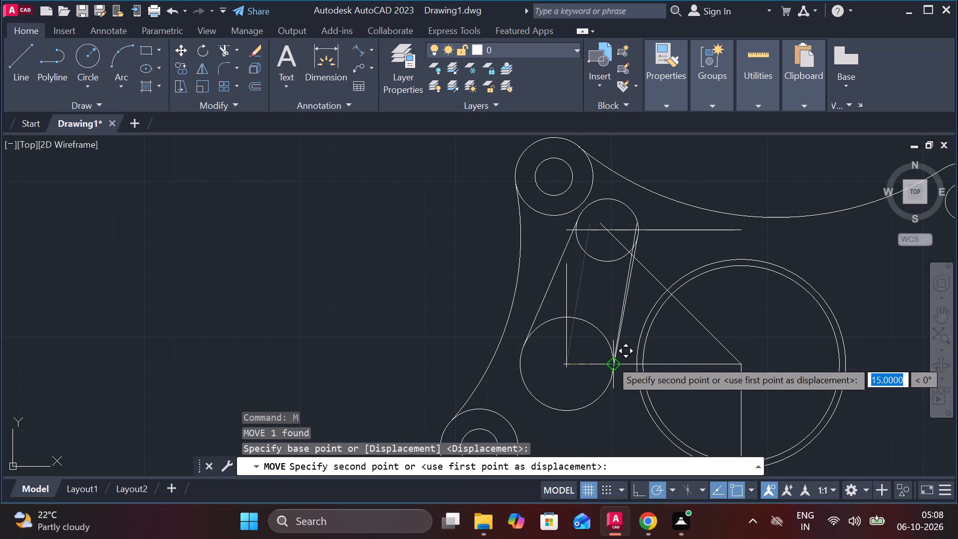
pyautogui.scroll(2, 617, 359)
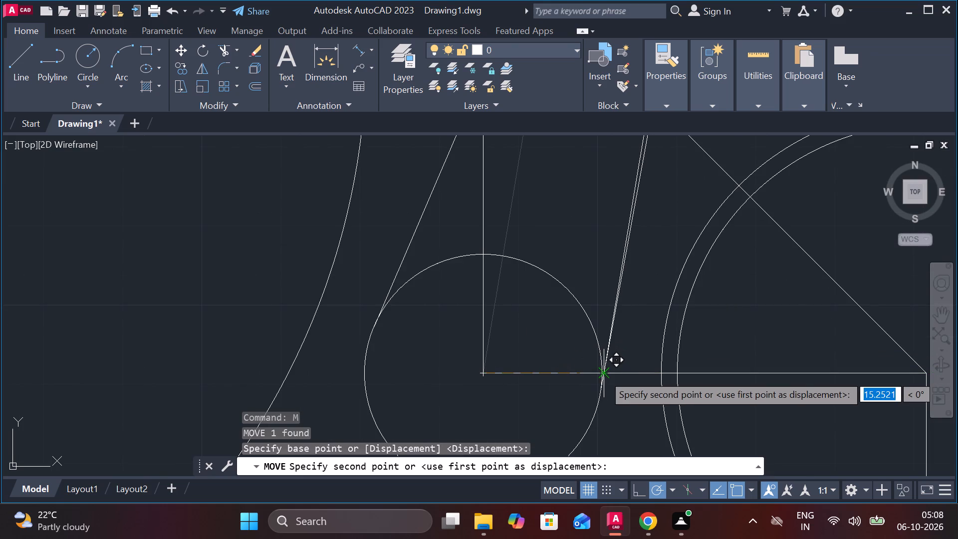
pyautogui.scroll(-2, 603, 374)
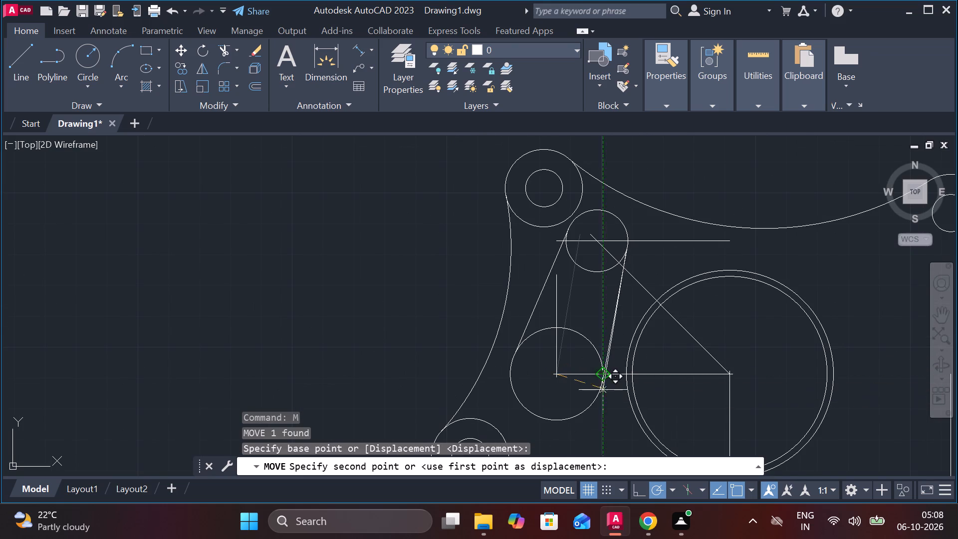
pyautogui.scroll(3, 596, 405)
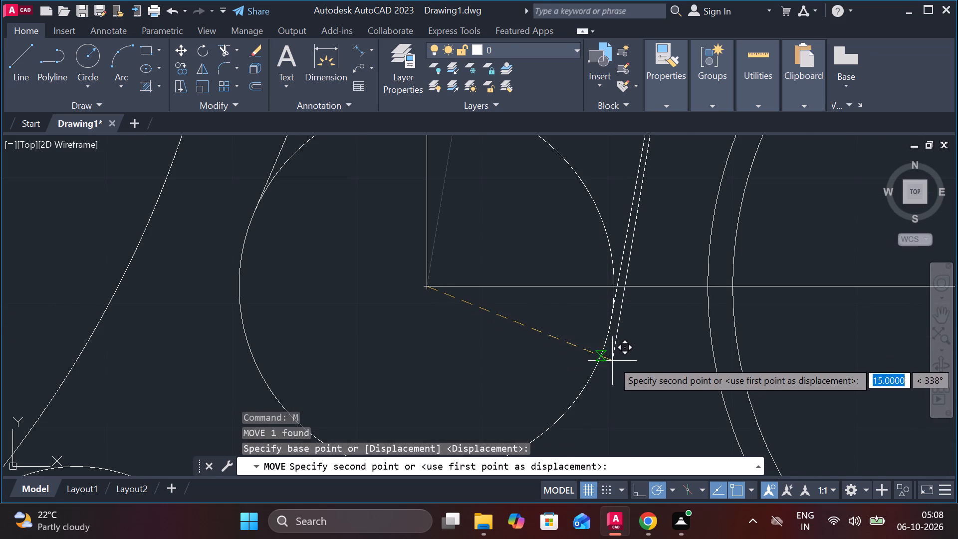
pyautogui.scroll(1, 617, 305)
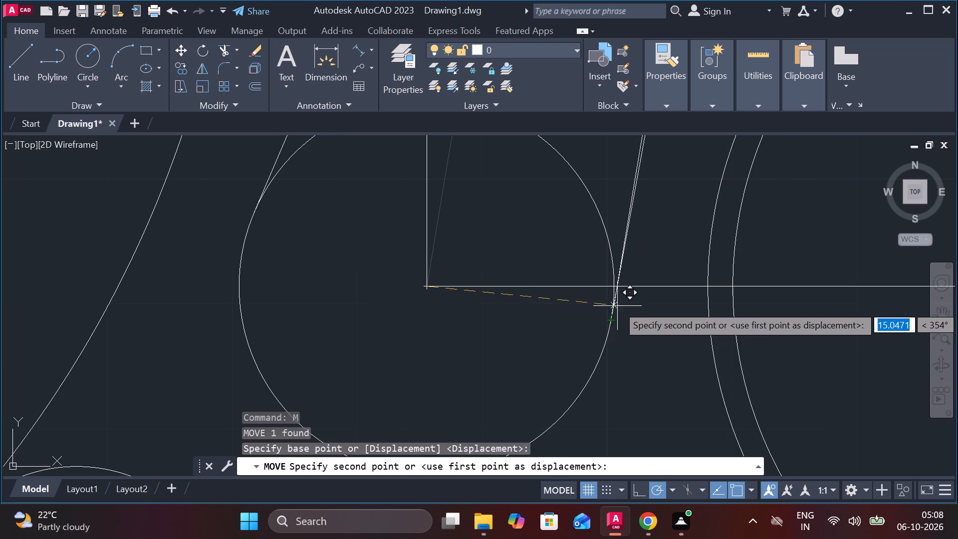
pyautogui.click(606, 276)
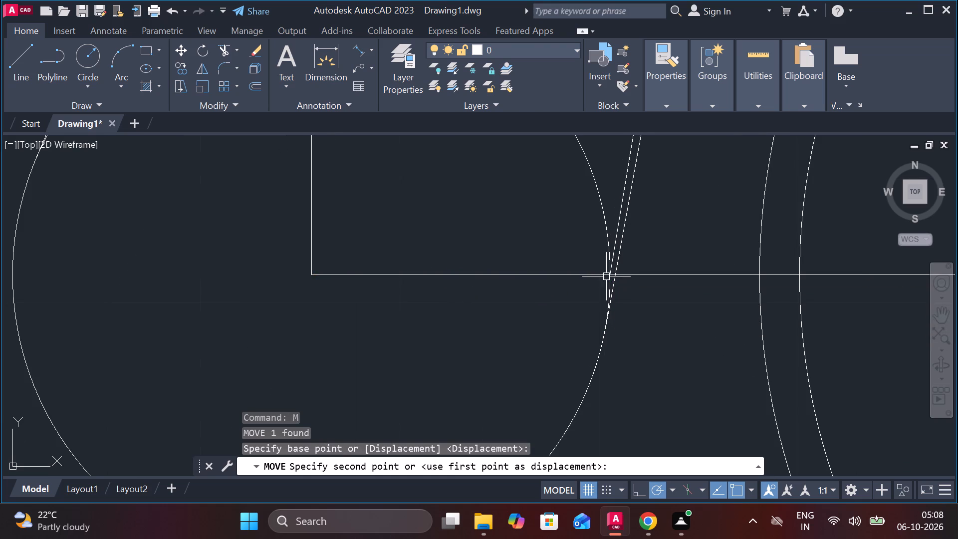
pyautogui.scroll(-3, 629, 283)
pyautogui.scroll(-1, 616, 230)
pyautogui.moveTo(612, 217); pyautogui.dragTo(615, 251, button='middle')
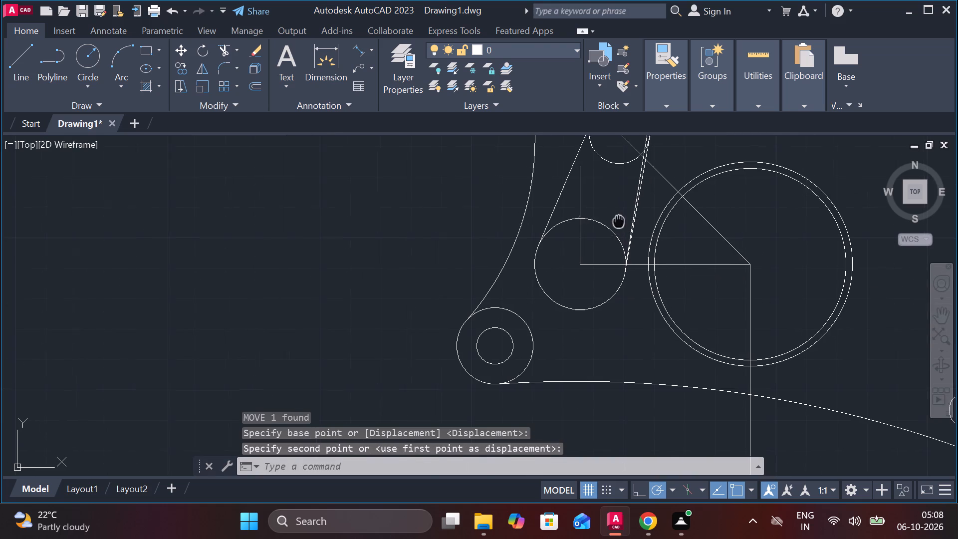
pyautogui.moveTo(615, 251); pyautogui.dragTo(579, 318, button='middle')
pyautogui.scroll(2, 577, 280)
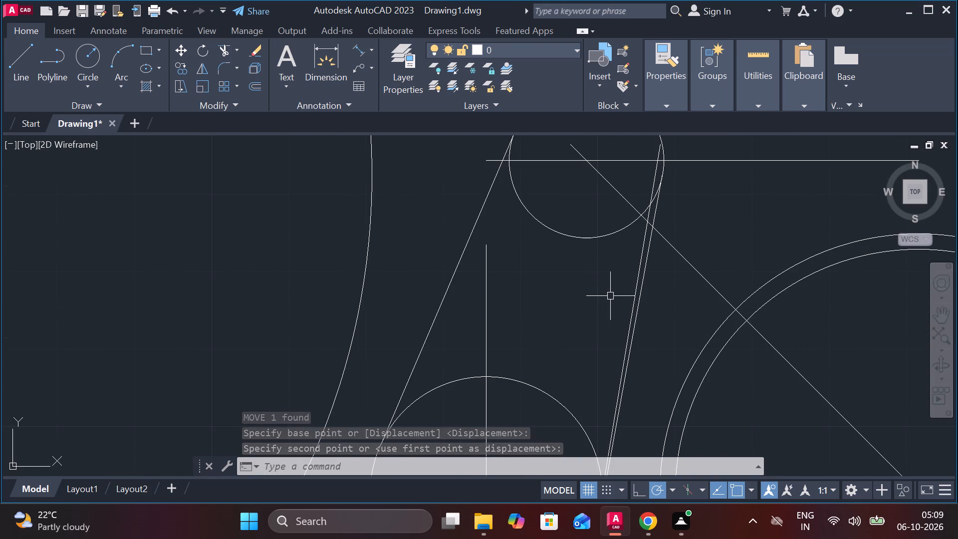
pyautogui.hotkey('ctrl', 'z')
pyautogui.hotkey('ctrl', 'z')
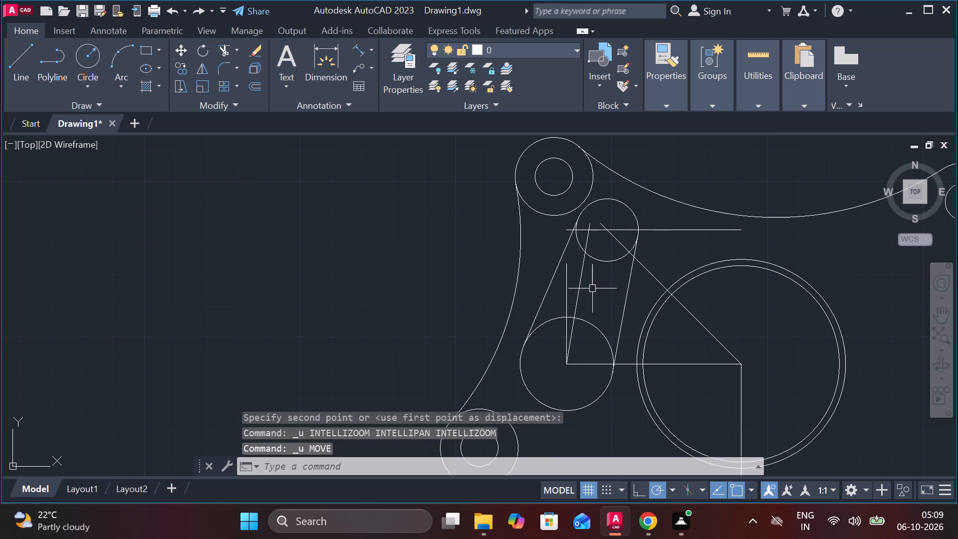
# Erase the slanted and vertical construction lines that start at the radius 15 circle's centre.
pyautogui.click(579, 276)
pyautogui.click(567, 291)
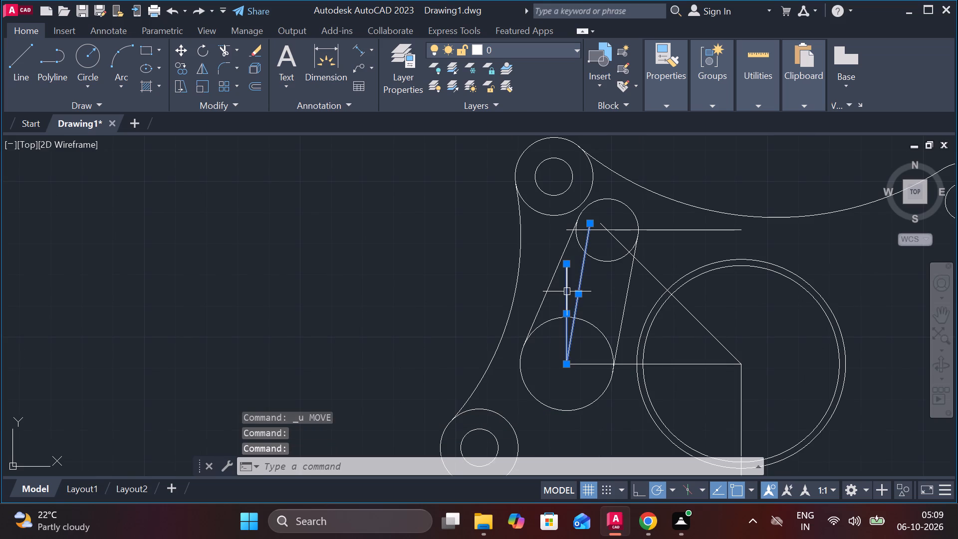
pyautogui.press('e')
pyautogui.press('Return')
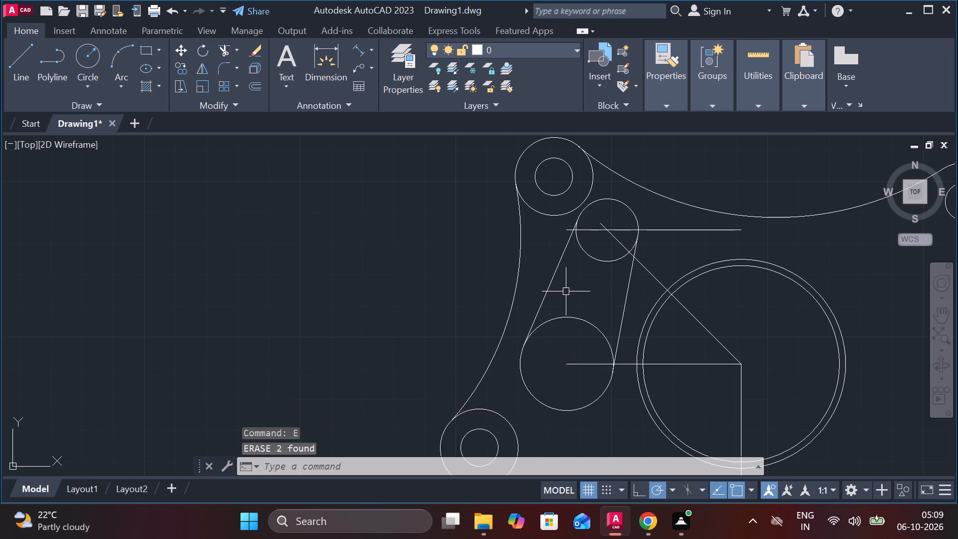
# Trim the radius 10 circle's arc inside the slot and the 135° line's portions lying outside the double circle.
pyautogui.write('tr')
pyautogui.press('Return')
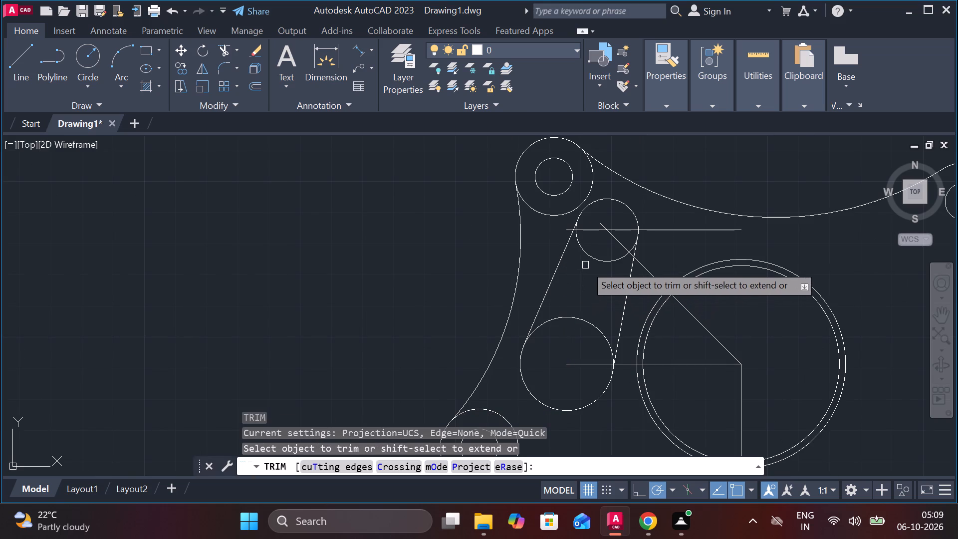
pyautogui.click(595, 258)
pyautogui.scroll(3, 582, 236)
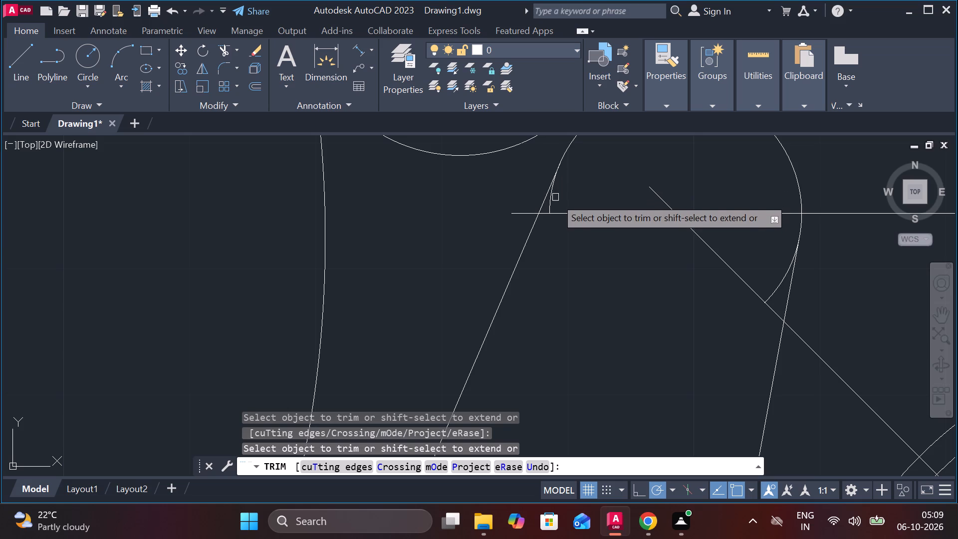
pyautogui.click(553, 204)
pyautogui.moveTo(733, 230); pyautogui.dragTo(693, 288)
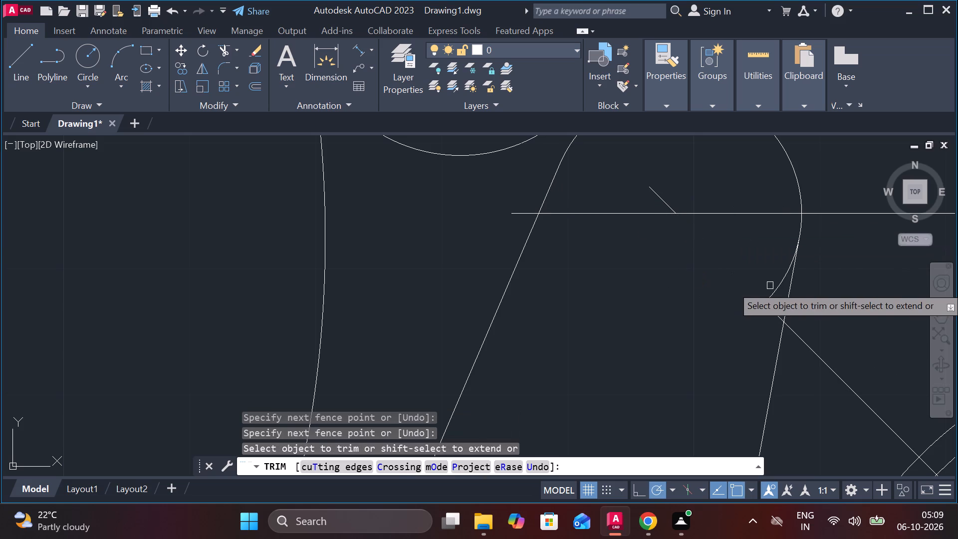
pyautogui.click(772, 285)
pyautogui.click(777, 296)
pyautogui.click(767, 305)
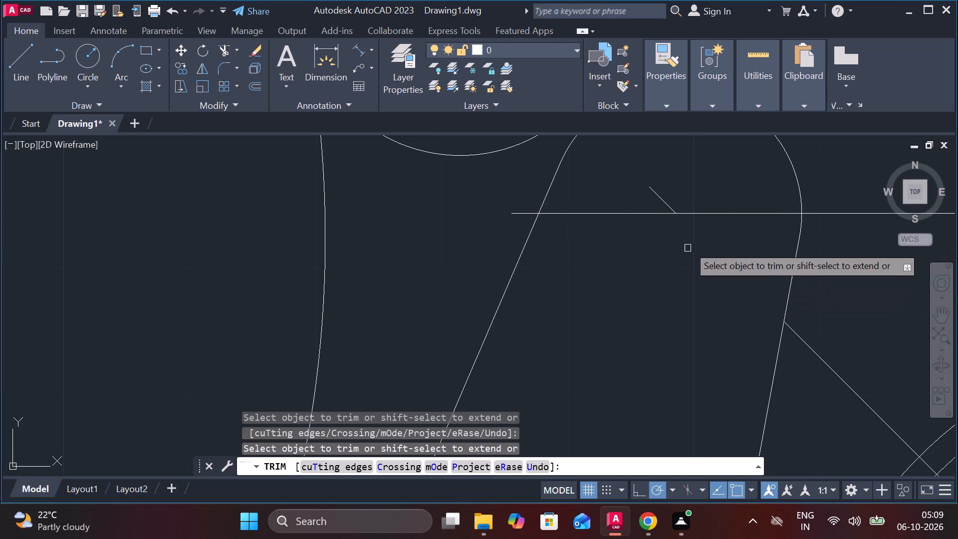
pyautogui.click(664, 194)
pyautogui.click(658, 201)
pyautogui.scroll(-2, 659, 209)
pyautogui.click(730, 282)
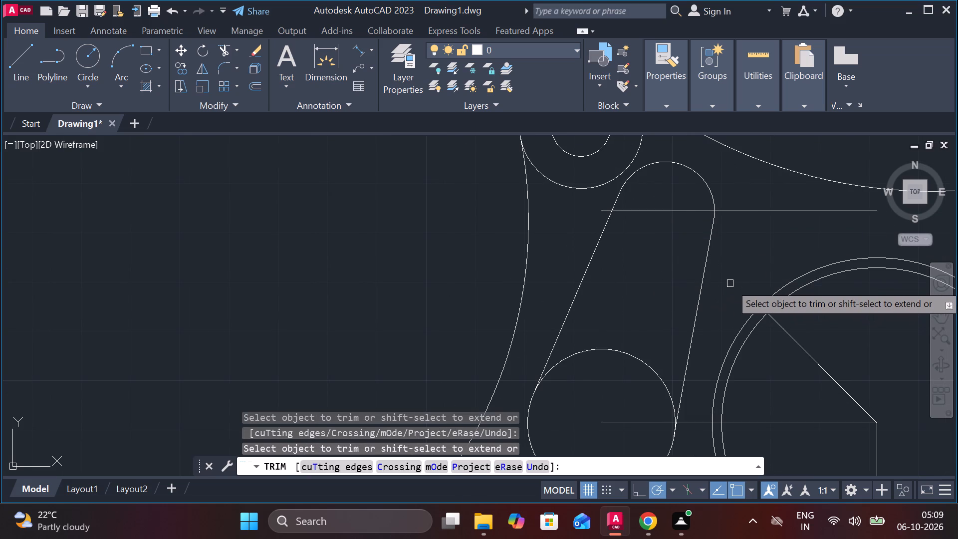
pyautogui.press('Escape')
# Trim the radius 15 circle's arc inside the slot between the two tangent lines.
pyautogui.scroll(-2, 730, 283)
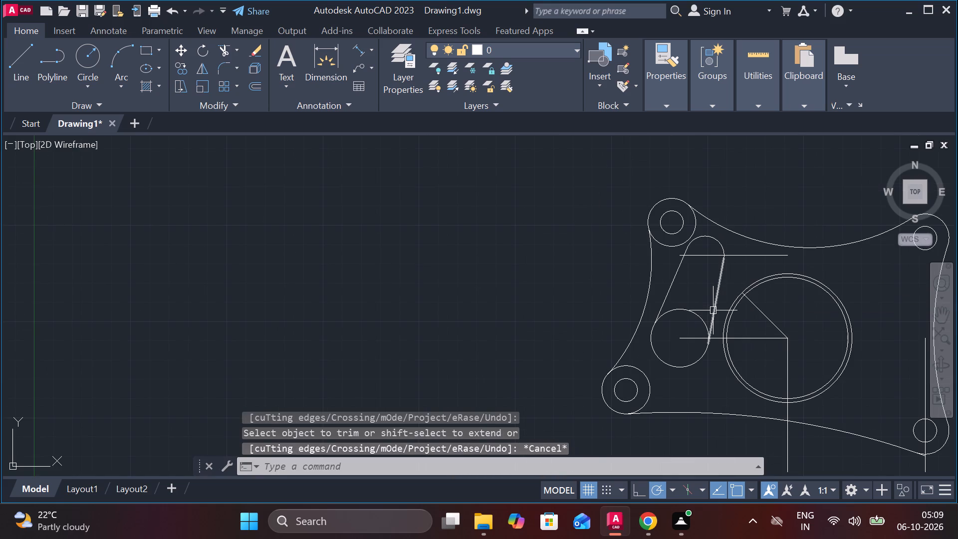
pyautogui.press('space')
pyautogui.moveTo(701, 302); pyautogui.dragTo(691, 317)
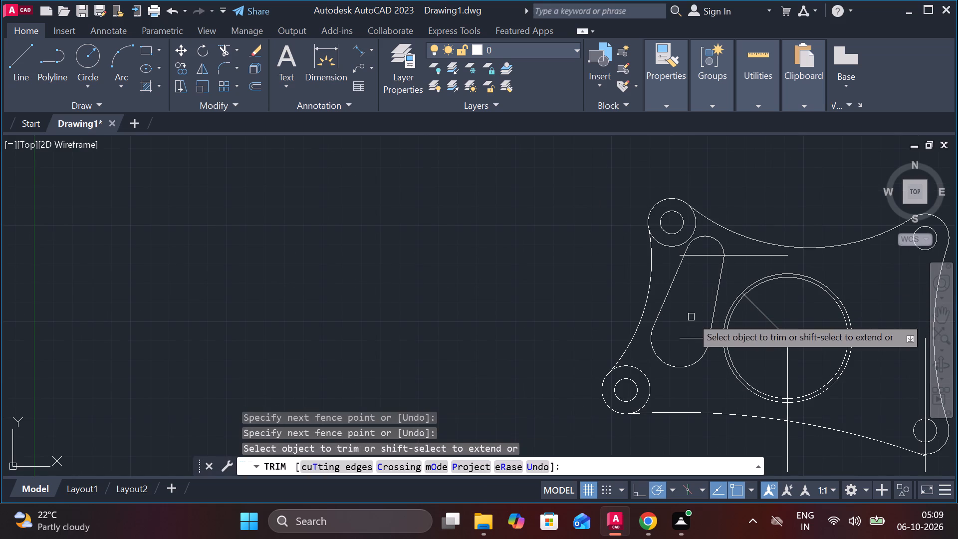
pyautogui.press('Escape')
# Erase the remaining construction lines: both horizontals, the 135° line, and the verticals through the double circle and the lower-right boss.
pyautogui.click(746, 256)
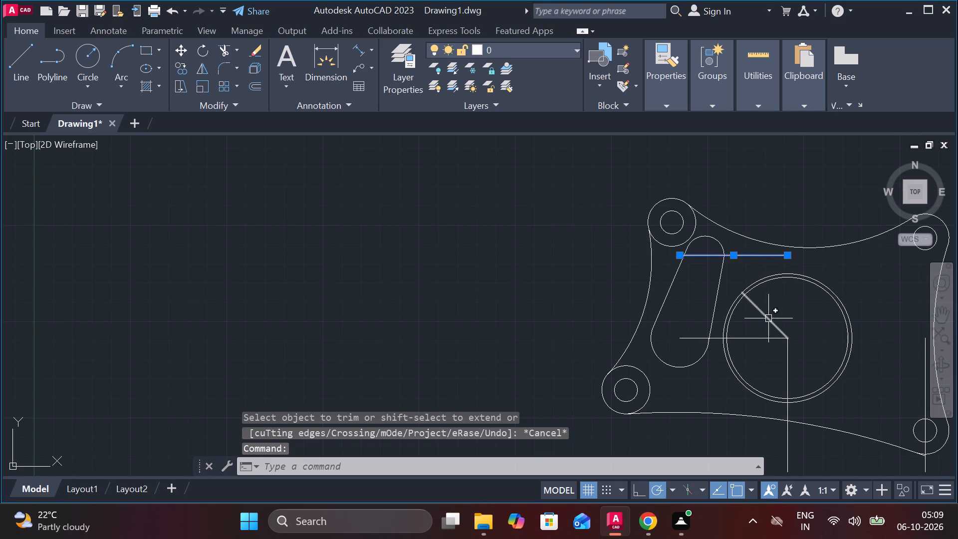
pyautogui.click(768, 318)
pyautogui.click(758, 335)
pyautogui.click(788, 408)
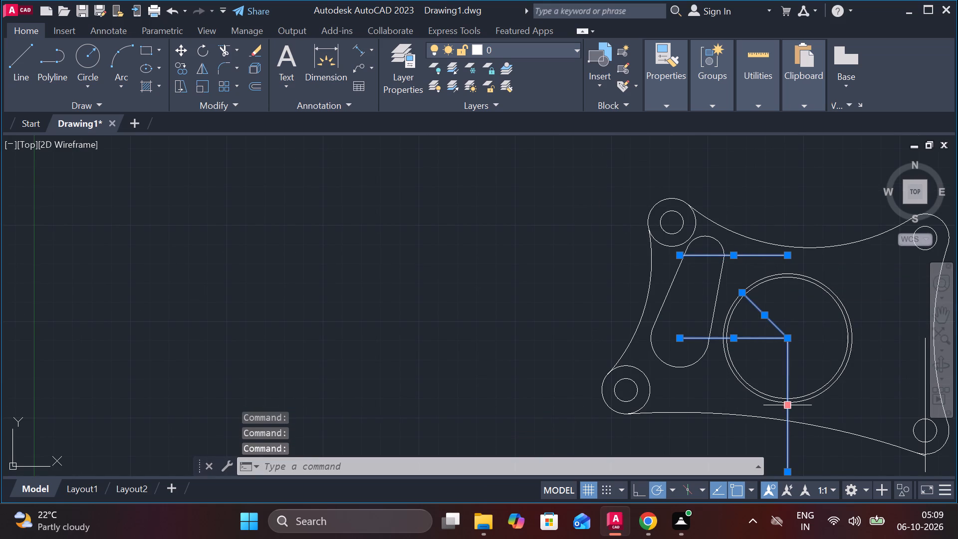
pyautogui.press('e')
pyautogui.press('Return')
pyautogui.scroll(-1, 568, 316)
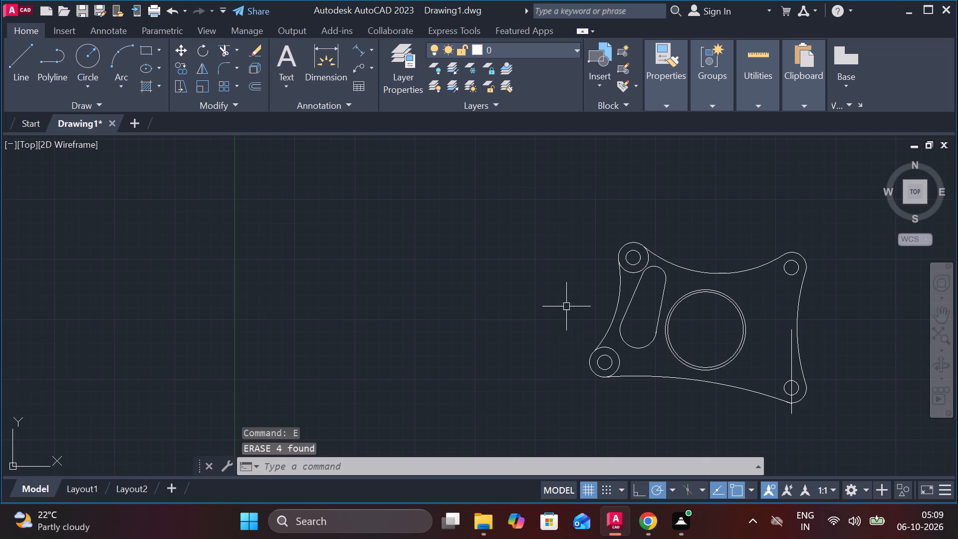
pyautogui.moveTo(536, 282); pyautogui.dragTo(411, 242, button='middle')
pyautogui.scroll(2, 621, 321)
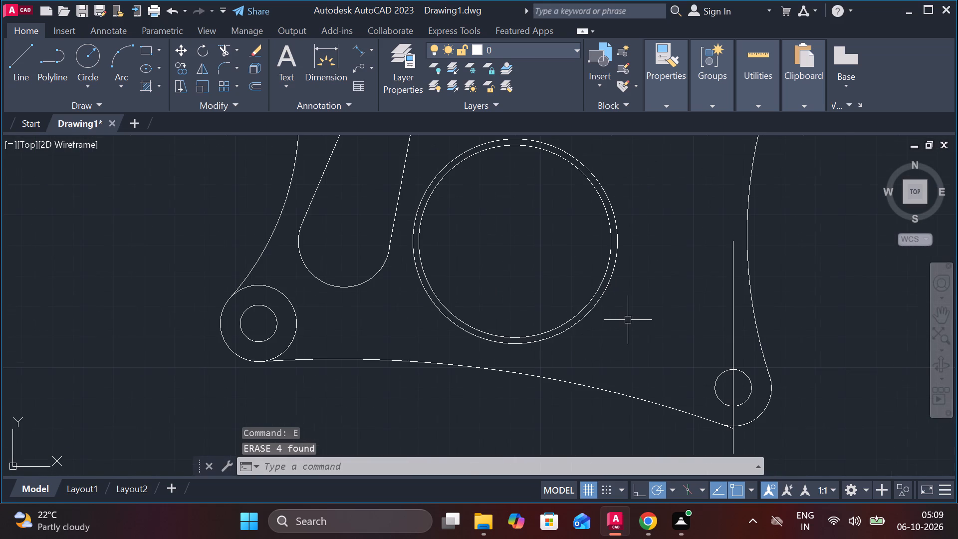
pyautogui.click(731, 310)
pyautogui.press('e')
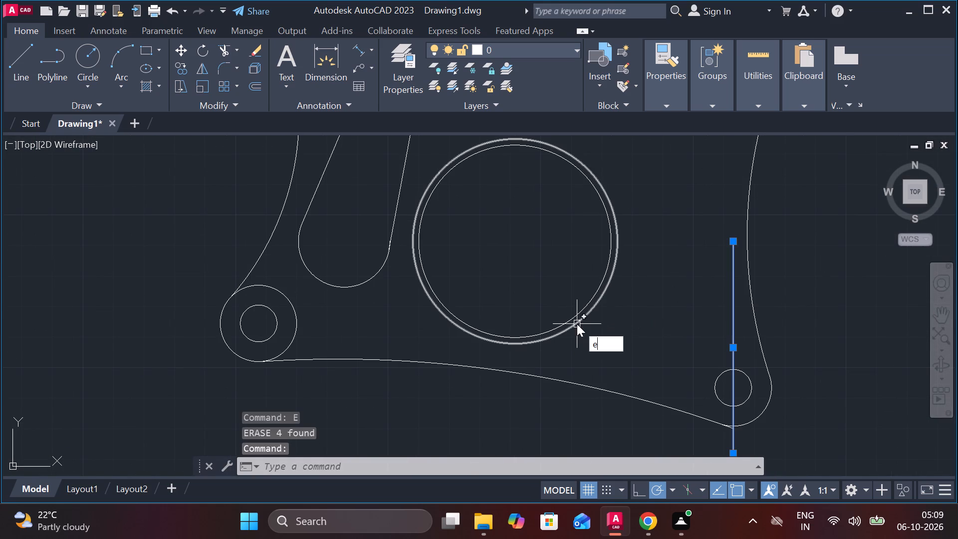
pyautogui.press('Return')
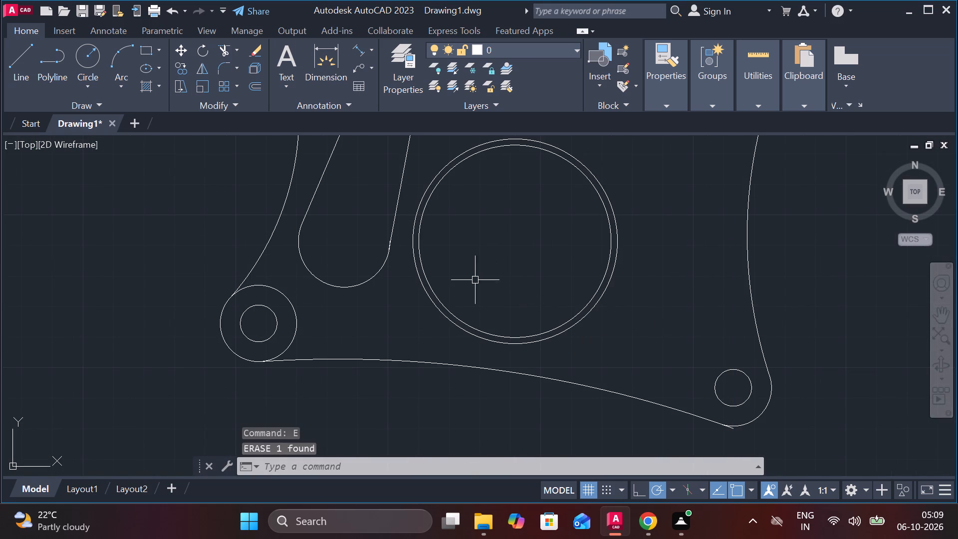
# Add an aligned dimension between the centres of the upper-left and lower-left bosses, placed outside the part.
pyautogui.scroll(-2, 474, 280)
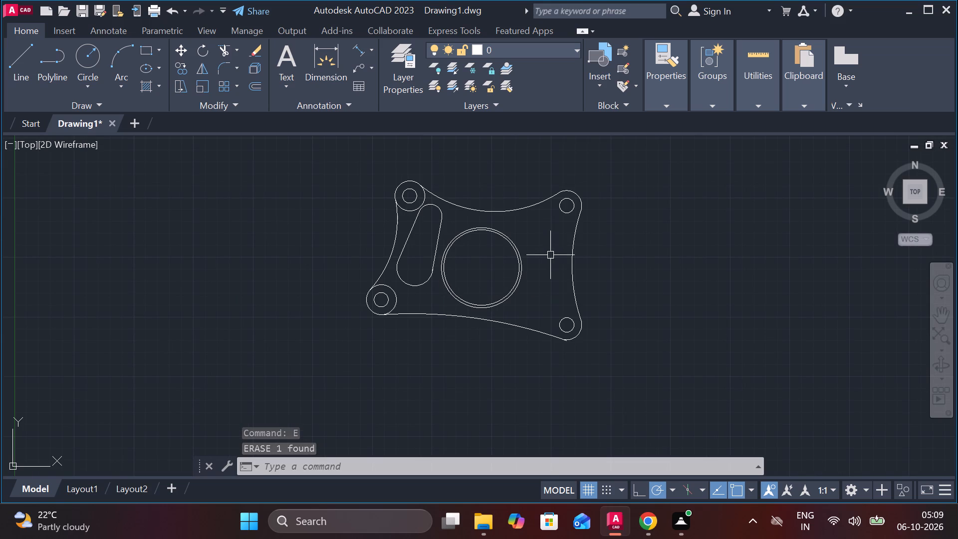
pyautogui.moveTo(618, 249); pyautogui.dragTo(652, 279, button='middle')
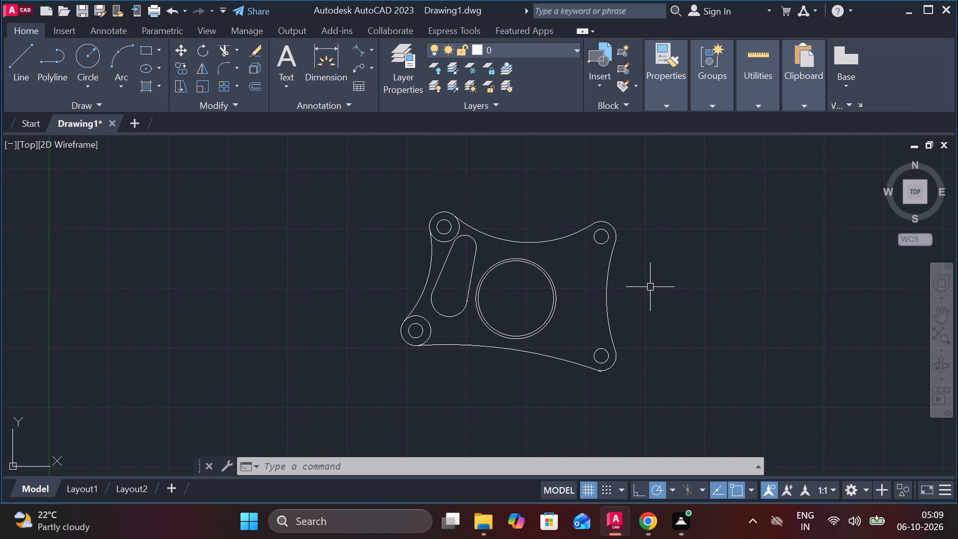
pyautogui.click(358, 52)
pyautogui.scroll(1, 415, 232)
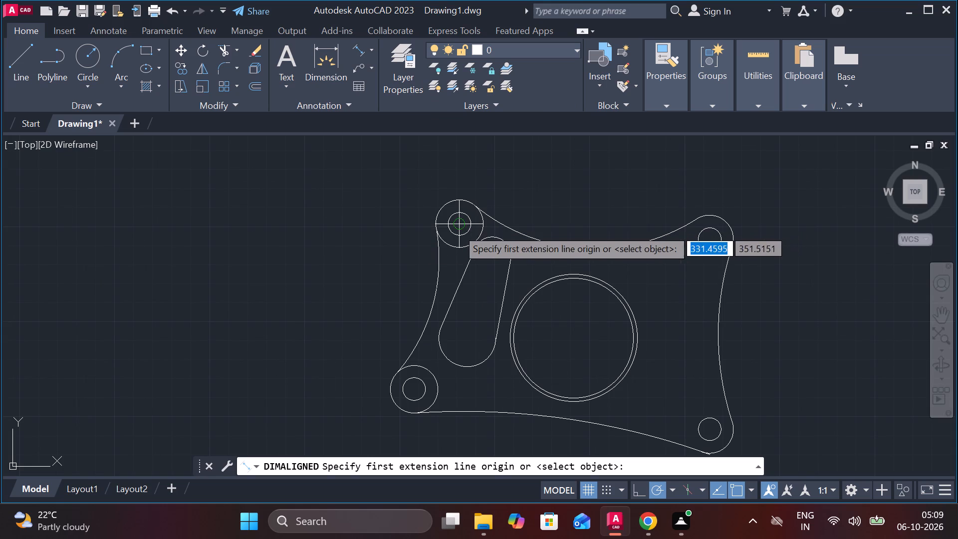
pyautogui.click(457, 226)
pyautogui.click(412, 391)
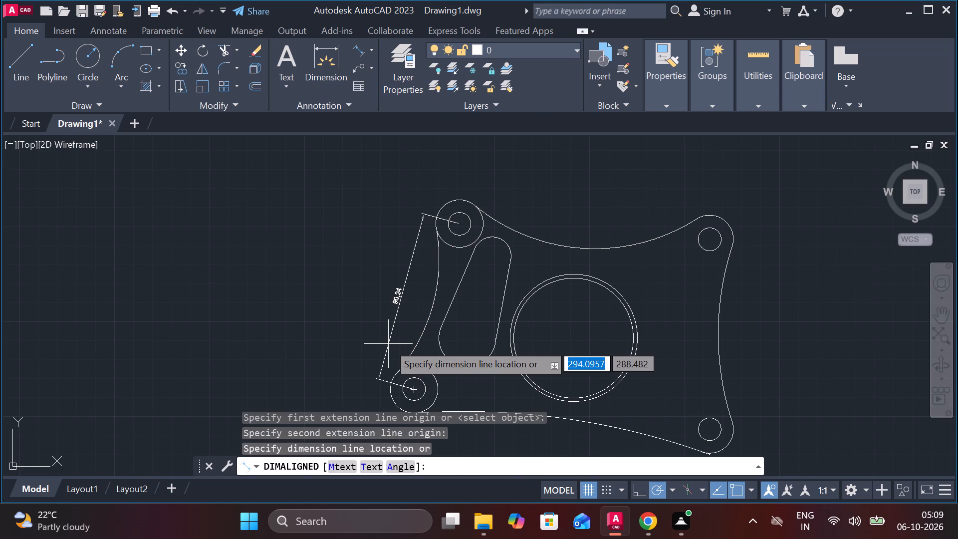
pyautogui.click(350, 336)
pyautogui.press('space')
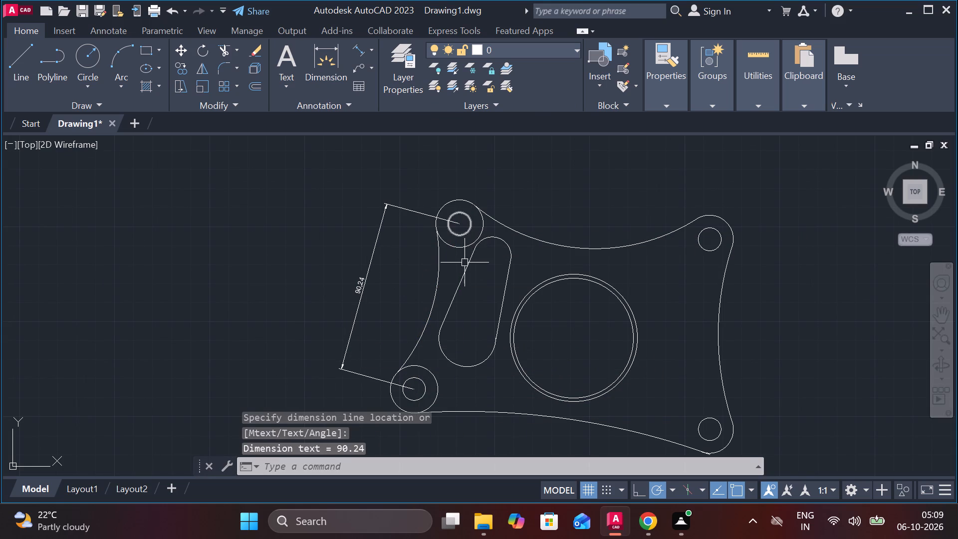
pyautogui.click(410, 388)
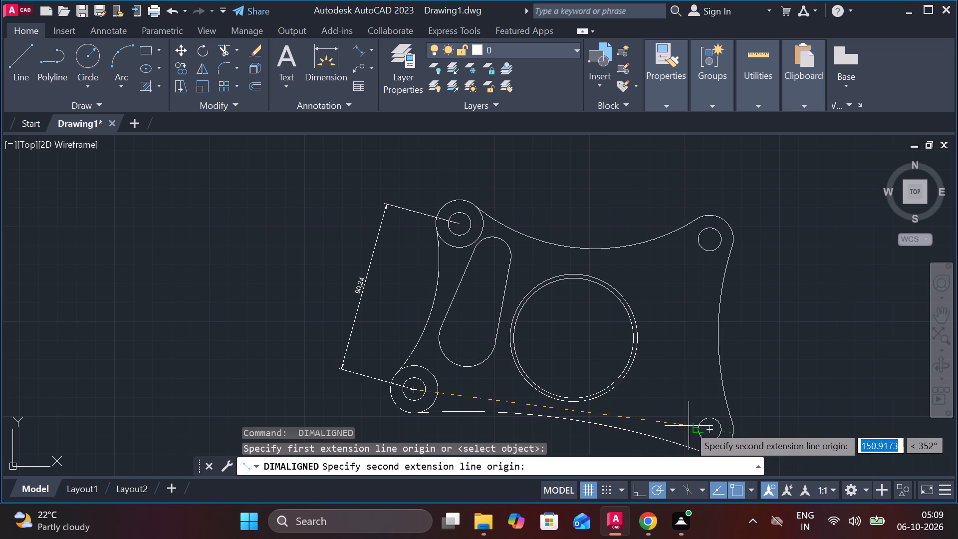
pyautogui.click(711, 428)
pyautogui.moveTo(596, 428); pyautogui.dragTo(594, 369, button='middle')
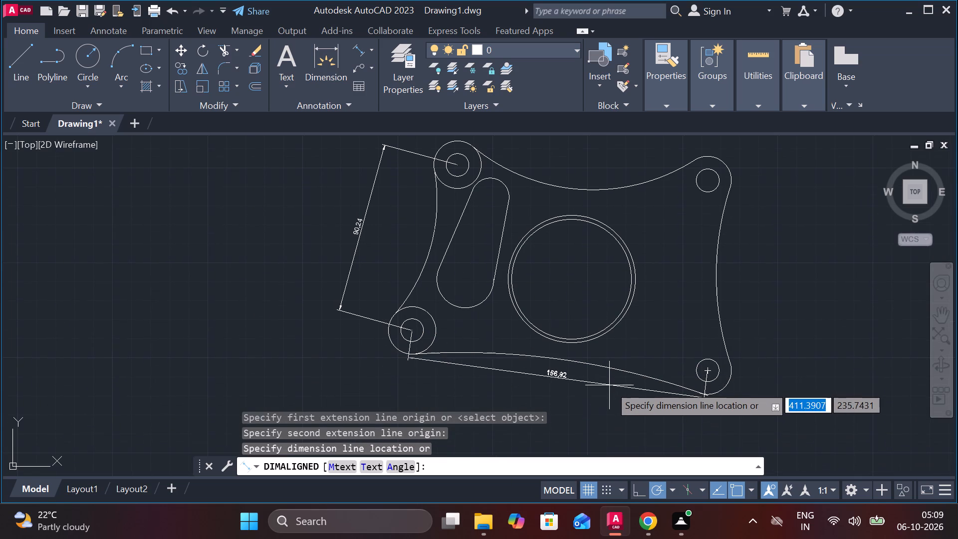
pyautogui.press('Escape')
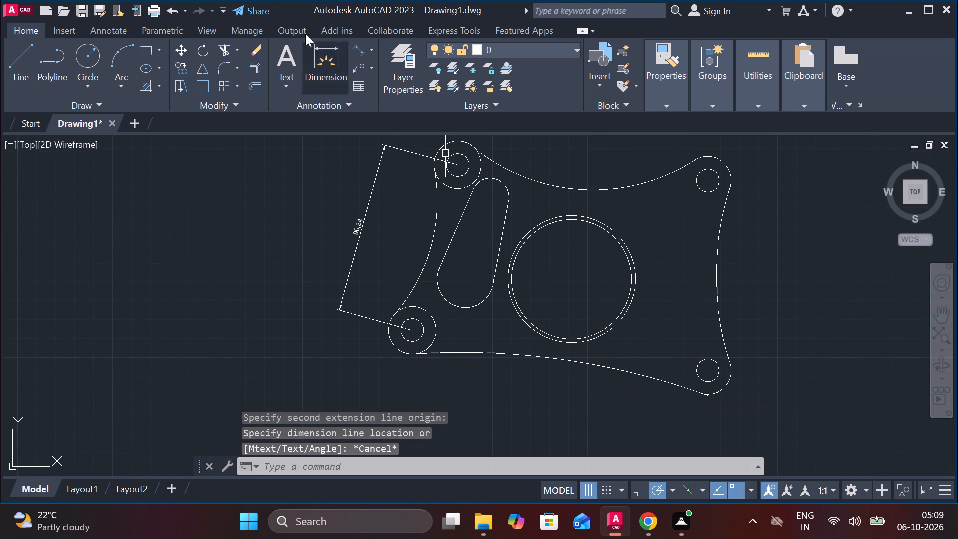
# Add a horizontal linear dimension between the centres of the lower-left and lower-right bosses, placed below the part.
pyautogui.click(366, 48)
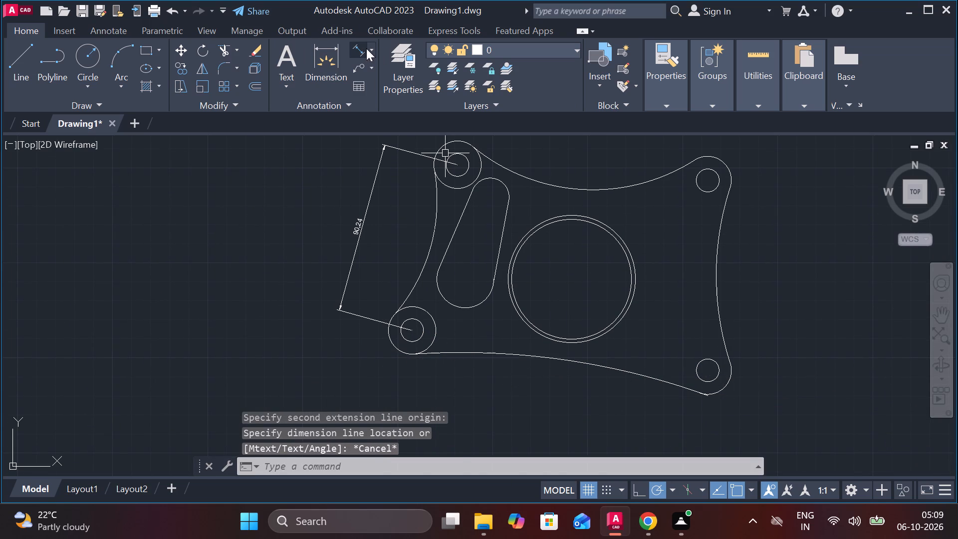
pyautogui.click(371, 50)
pyautogui.click(384, 65)
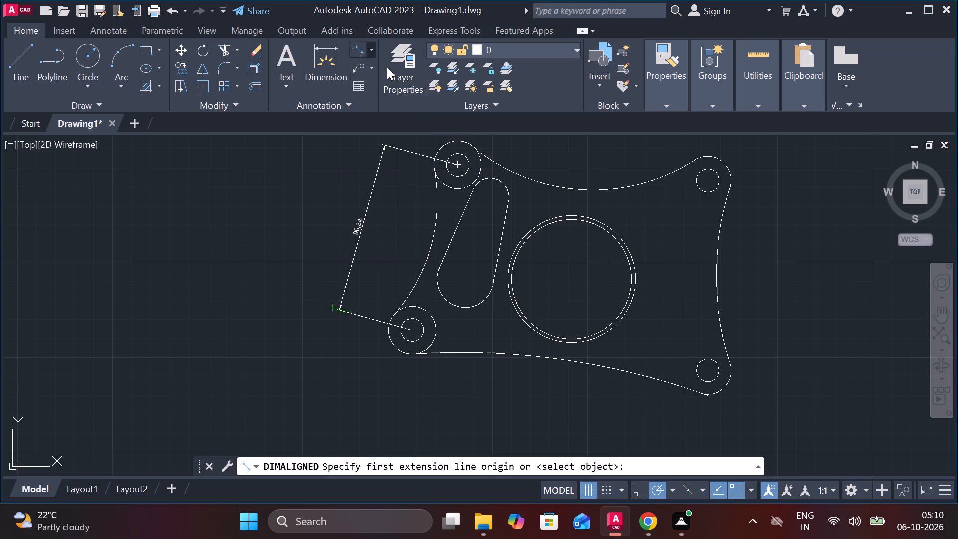
pyautogui.click(414, 334)
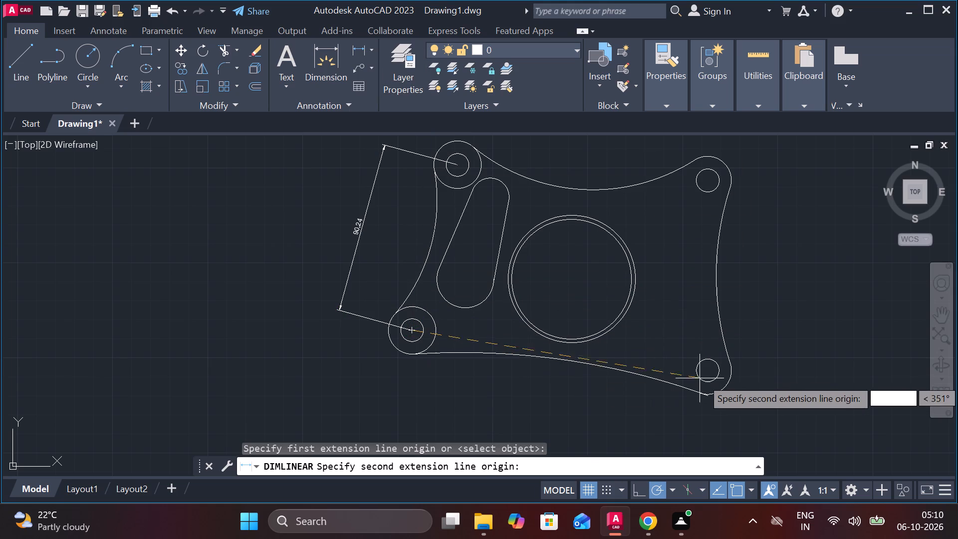
pyautogui.click(713, 369)
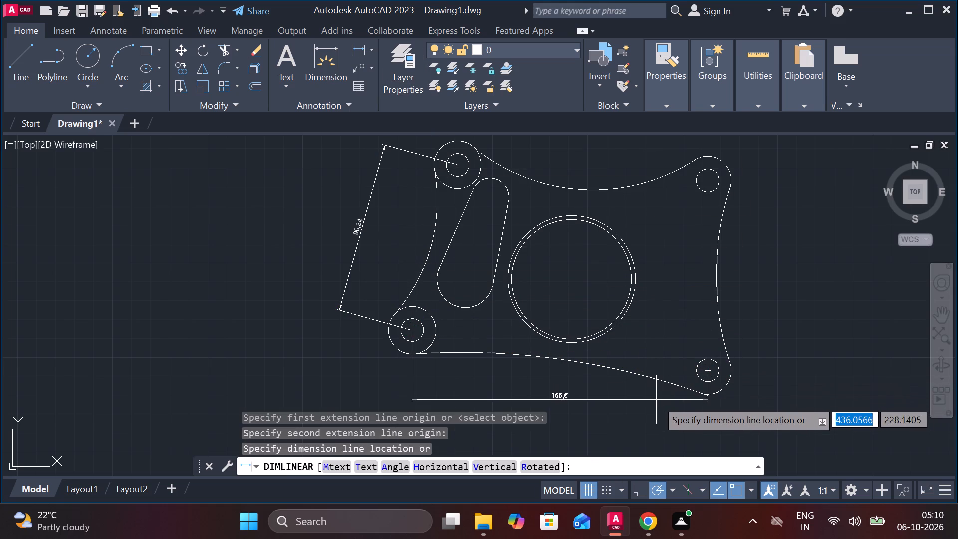
pyautogui.moveTo(589, 403); pyautogui.dragTo(573, 370, button='middle')
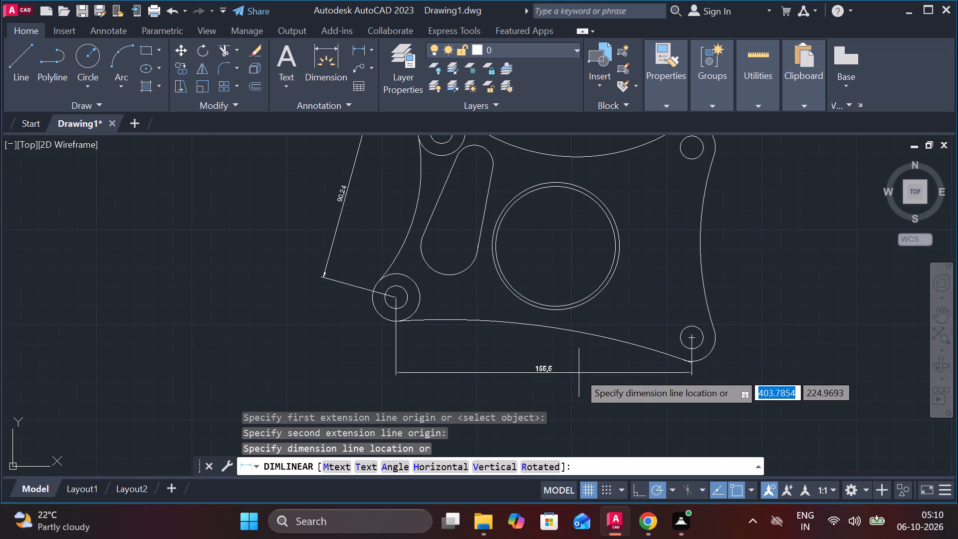
pyautogui.click(579, 373)
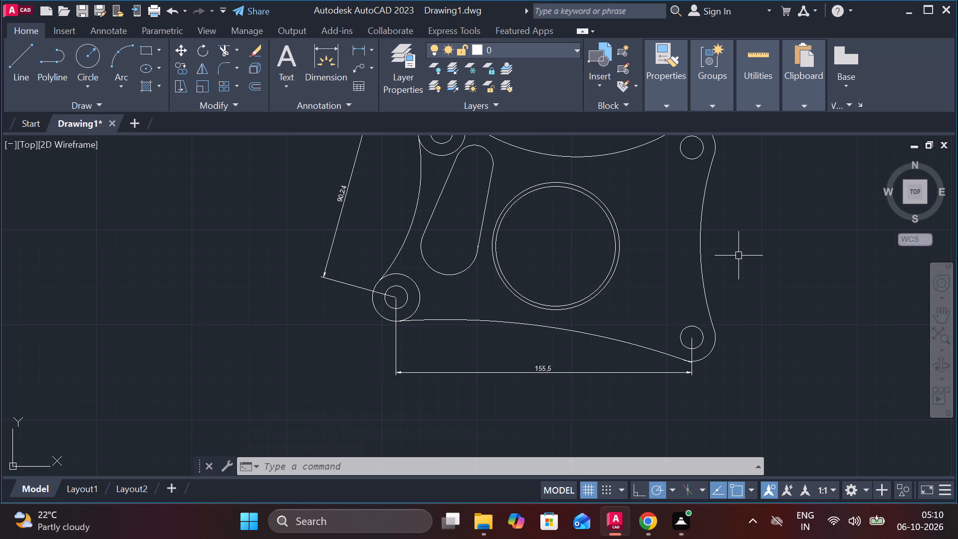
# Add a horizontal linear dimension between the centres of the upper-left and upper-right bosses, placed above the part.
pyautogui.scroll(-1, 418, 289)
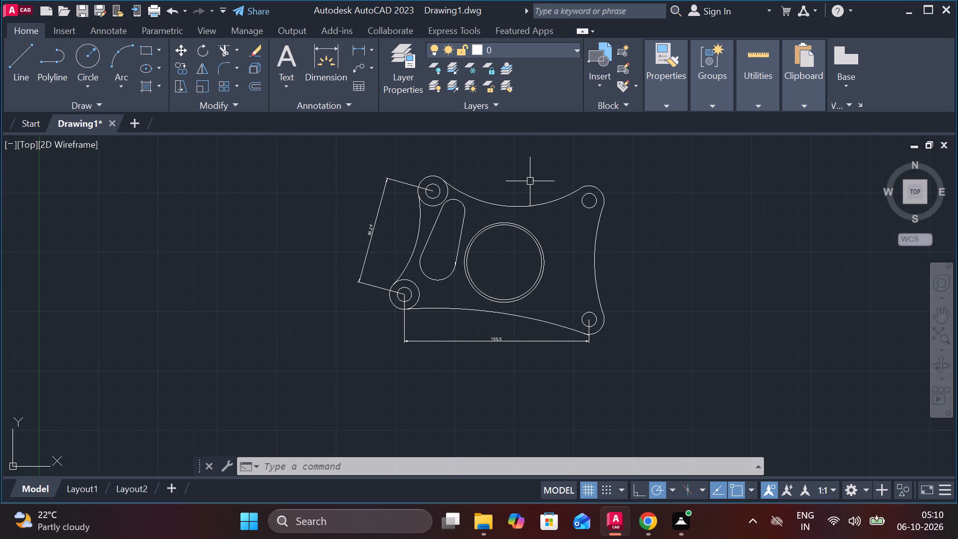
pyautogui.press('space')
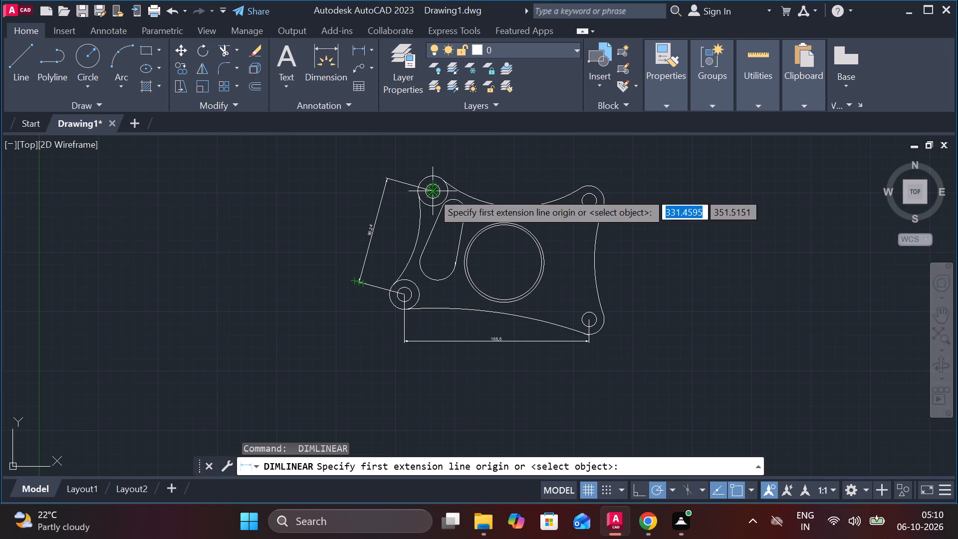
pyautogui.click(432, 192)
pyautogui.click(587, 203)
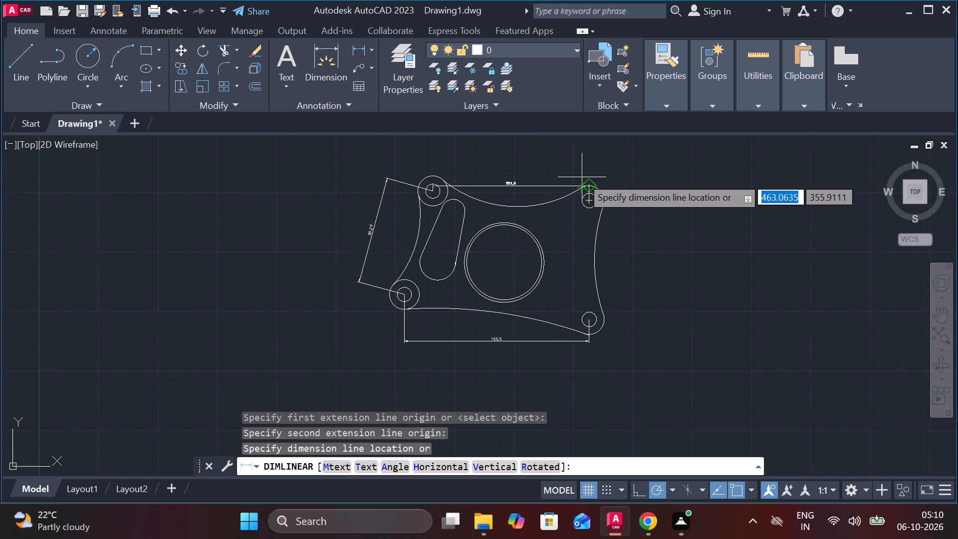
pyautogui.scroll(2, 582, 177)
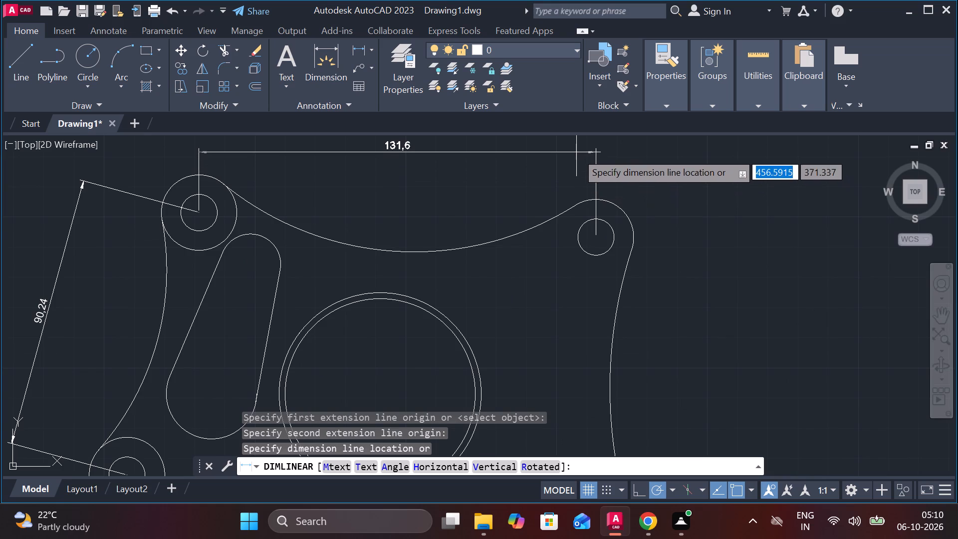
pyautogui.click(576, 152)
# Add a vertical linear dimension between the centres of the upper-right and lower-right bosses, placed outside the part's right side.
pyautogui.scroll(-3, 576, 152)
pyautogui.scroll(2, 595, 190)
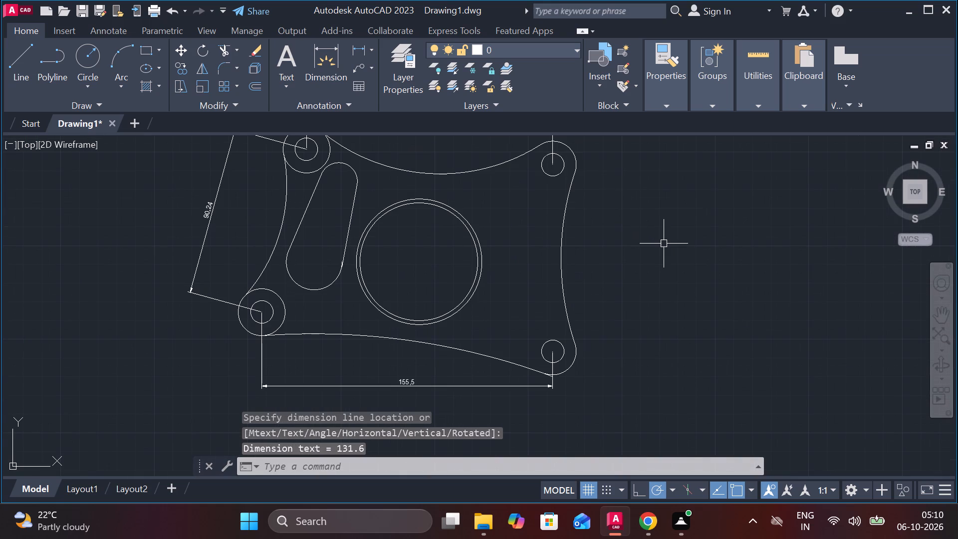
pyautogui.press('space')
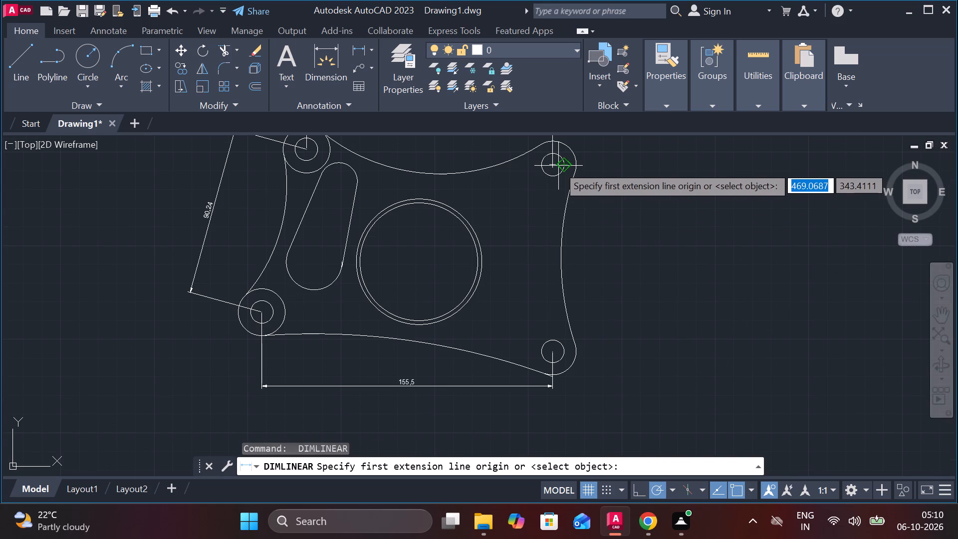
pyautogui.click(555, 166)
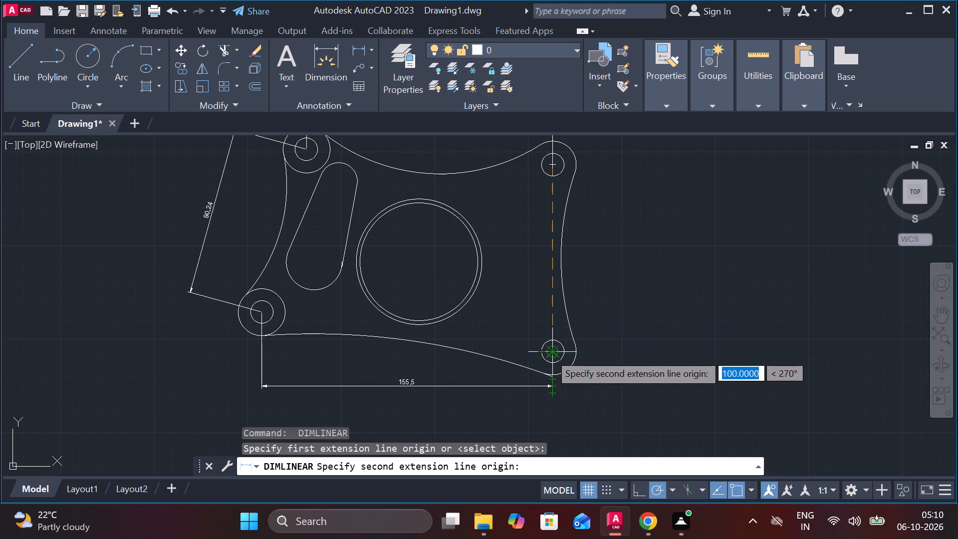
pyautogui.click(549, 353)
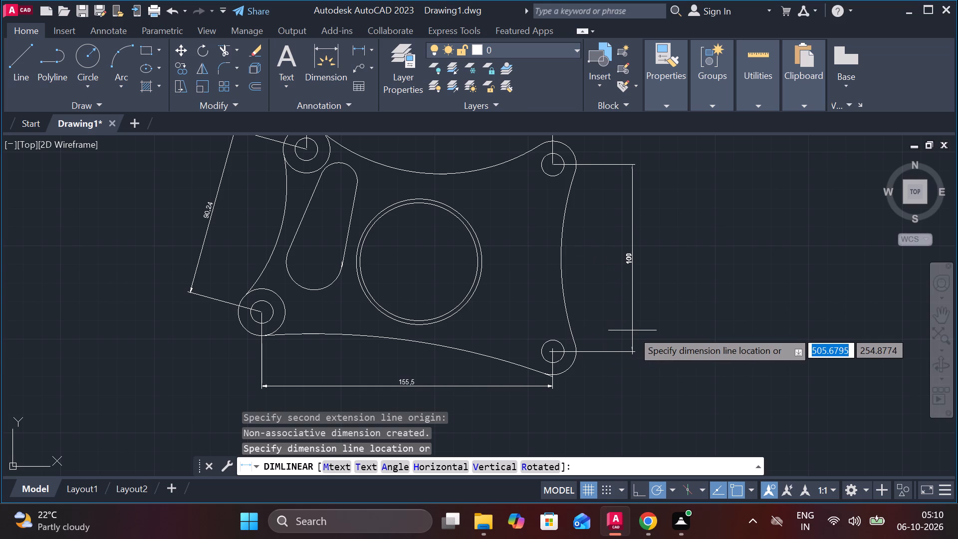
pyautogui.click(656, 331)
# Add a vertical linear dimension from the double circle's centre to the lower-right boss's centre, placed inside the boss-to-boss vertical dimension.
pyautogui.press('space')
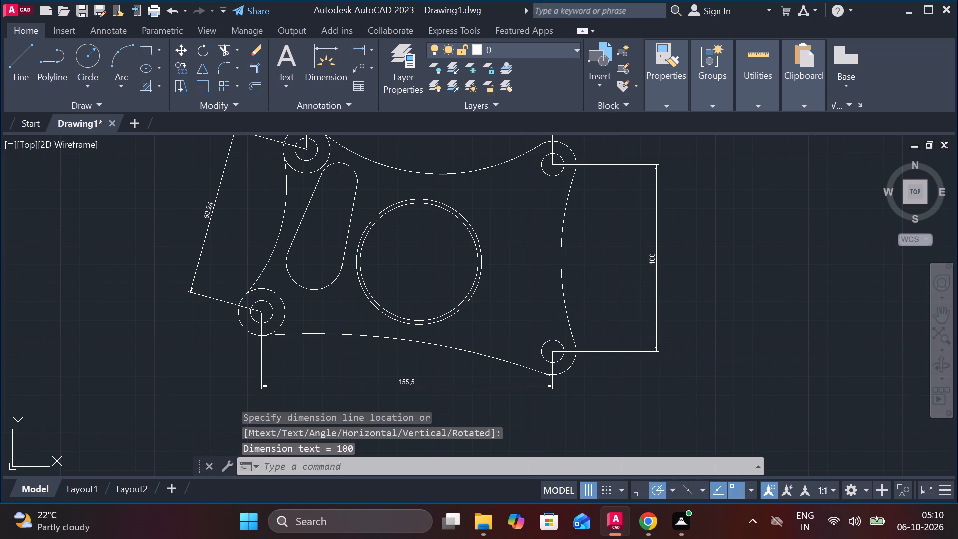
pyautogui.click(420, 262)
pyautogui.click(552, 352)
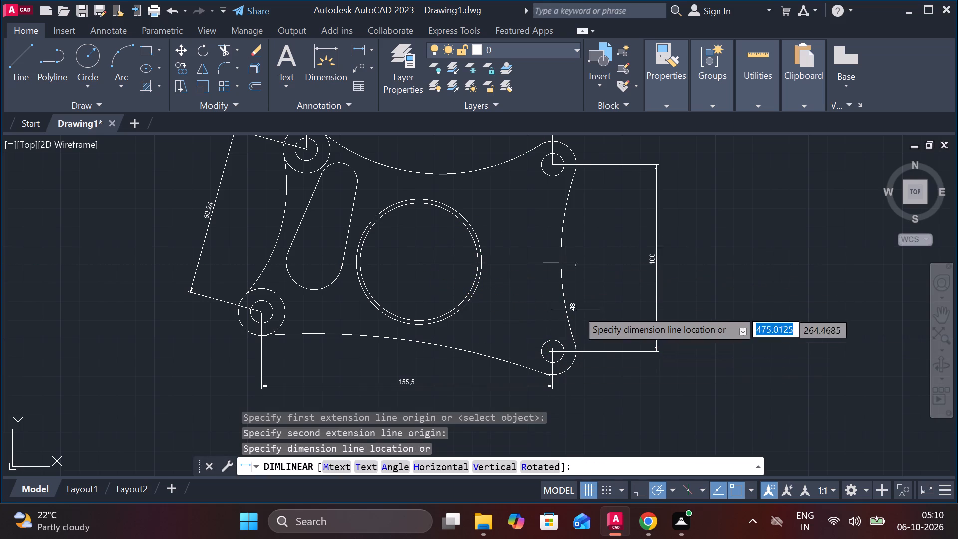
pyautogui.click(615, 305)
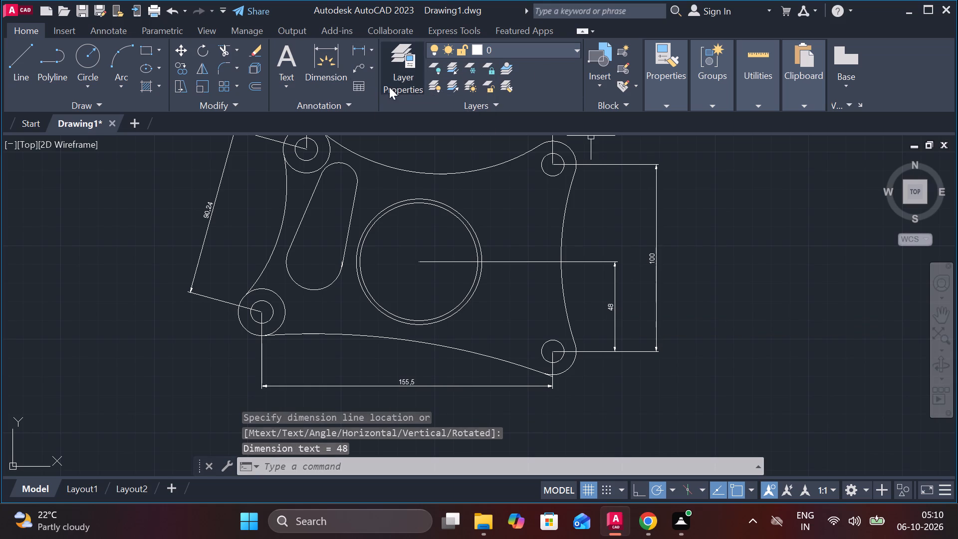
# Add a diameter dimension to the lower-right boss's hole, with its text up and to the left of the hole.
pyautogui.click(368, 47)
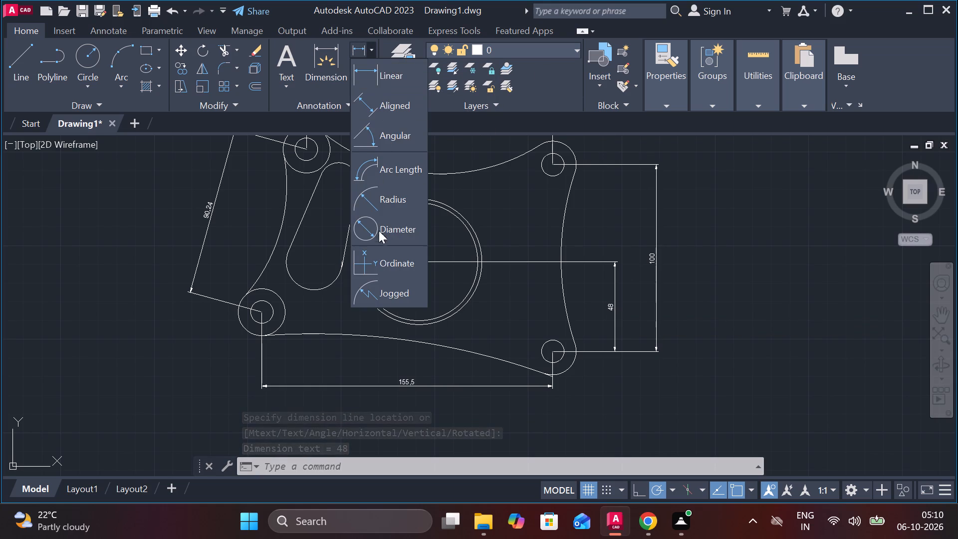
pyautogui.click(389, 238)
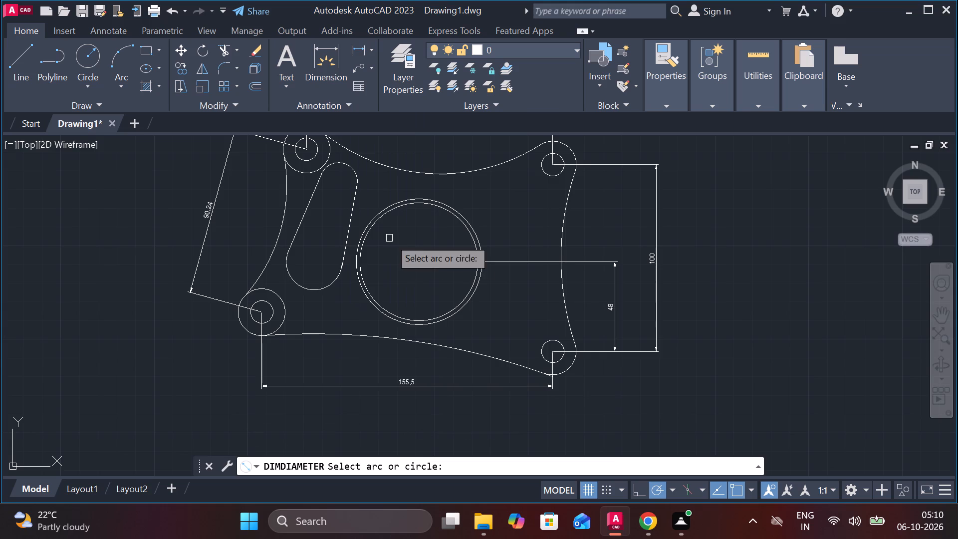
pyautogui.scroll(2, 588, 389)
pyautogui.click(507, 266)
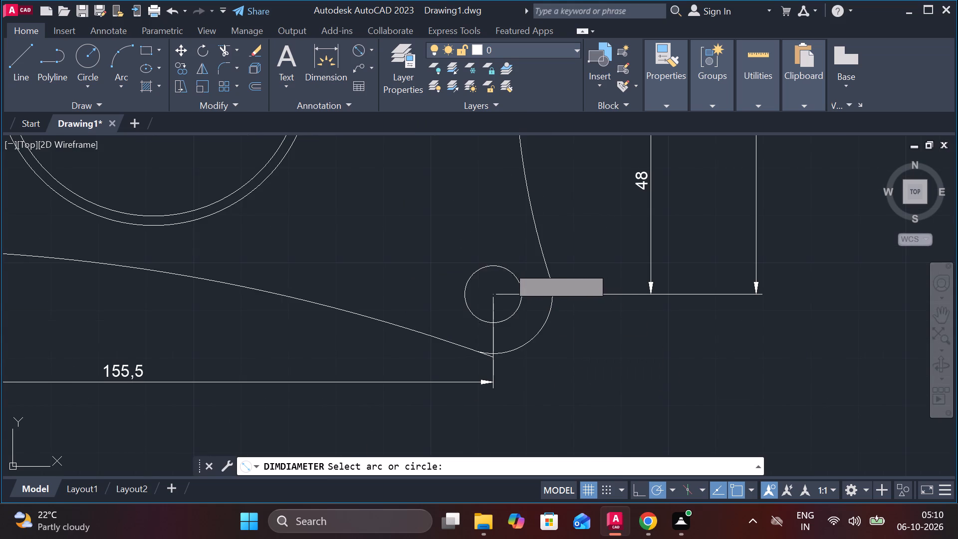
pyautogui.click(444, 233)
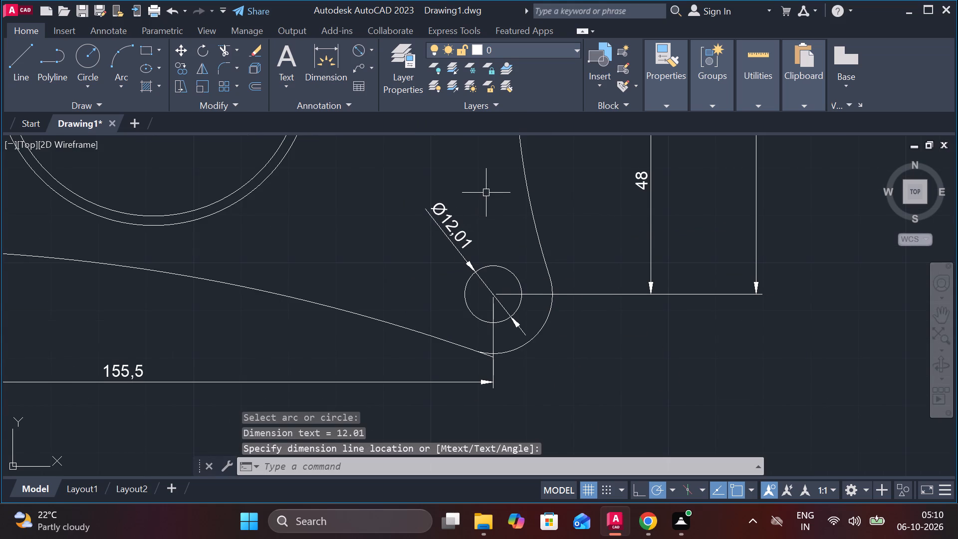
# Add diameter dimensions to the inner and outer circles of the central double circle, placing both texts inside the circles.
pyautogui.scroll(-1, 487, 193)
pyautogui.moveTo(503, 209); pyautogui.dragTo(559, 406, button='middle')
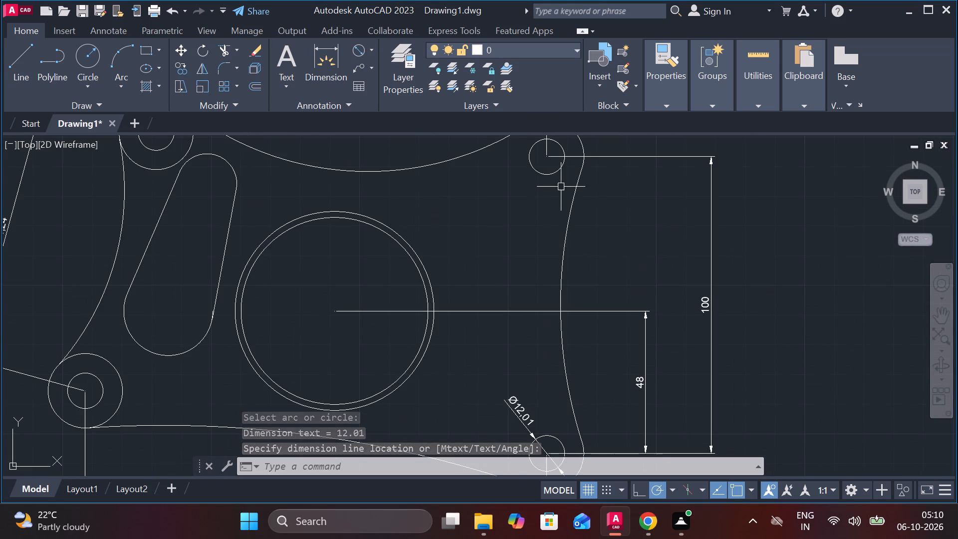
pyautogui.press('space')
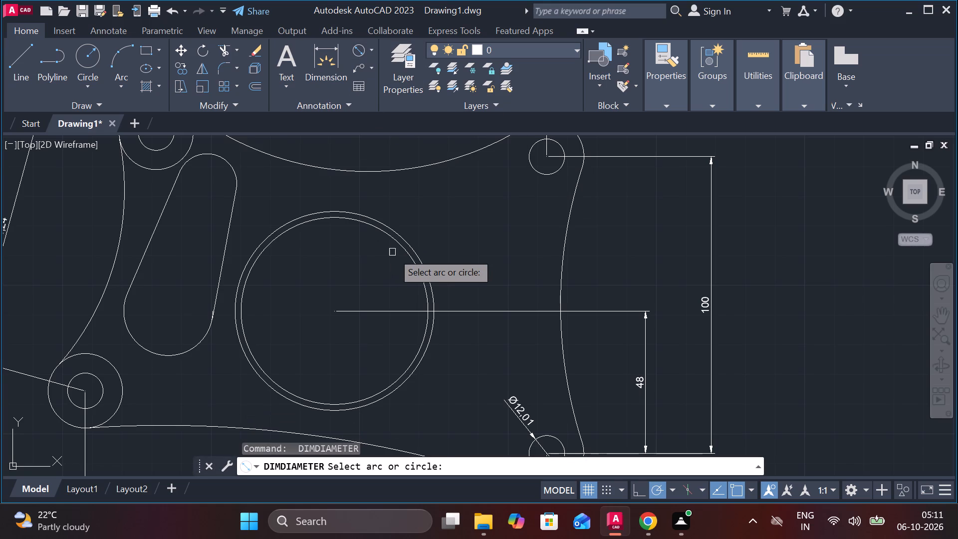
pyautogui.click(404, 257)
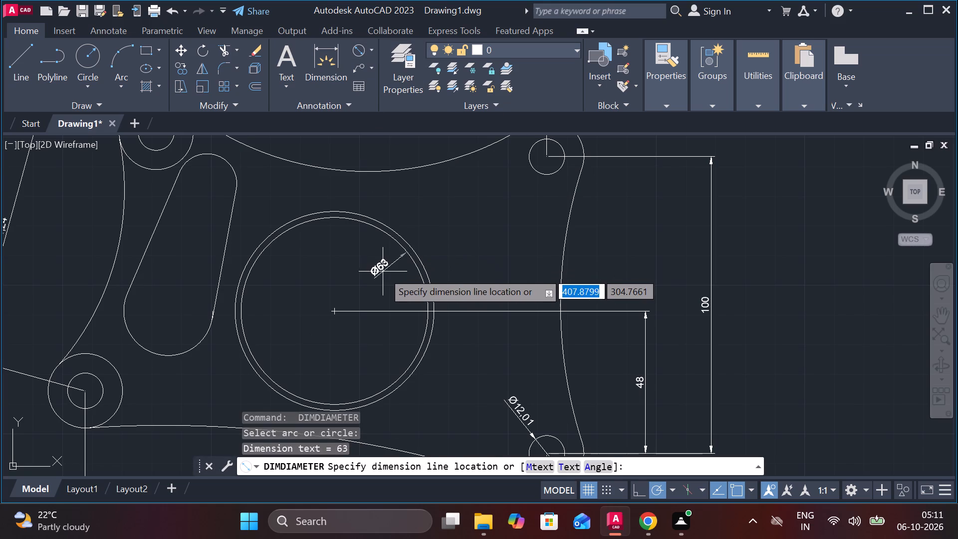
pyautogui.click(360, 287)
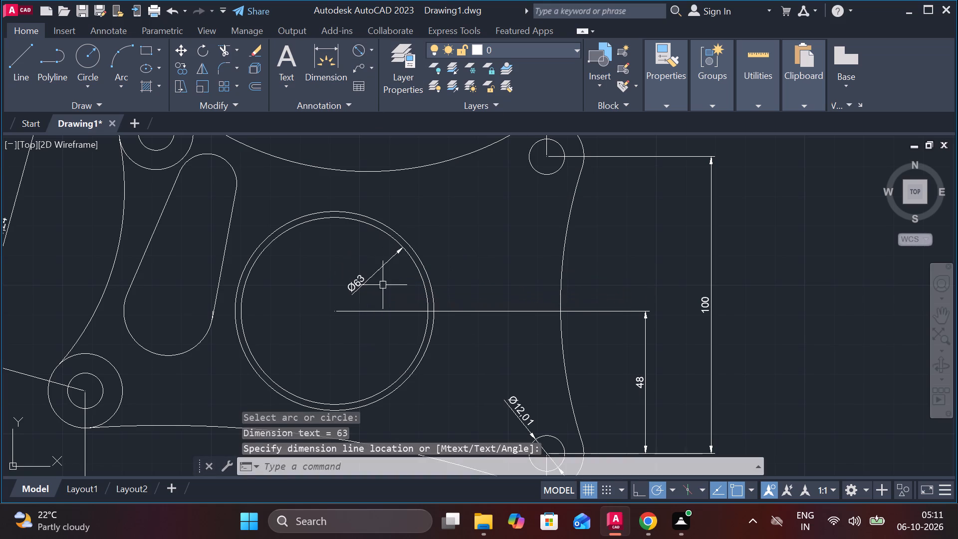
pyautogui.press('space')
pyautogui.click(383, 400)
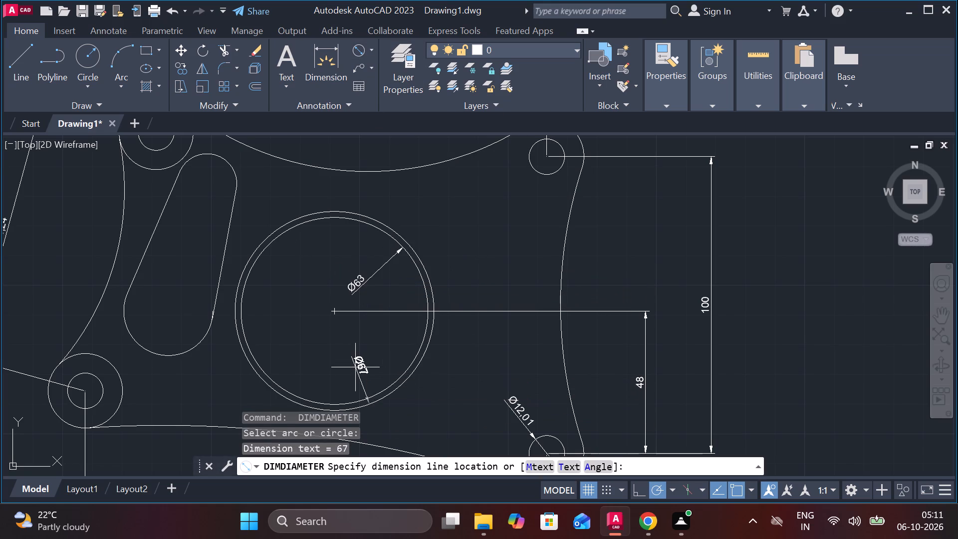
pyautogui.click(355, 367)
# Add a horizontal linear dimension between the centres of the slot's lower arc and the double circle, placed just above the bottom outline arc.
pyautogui.scroll(-2, 356, 361)
pyautogui.scroll(1, 339, 374)
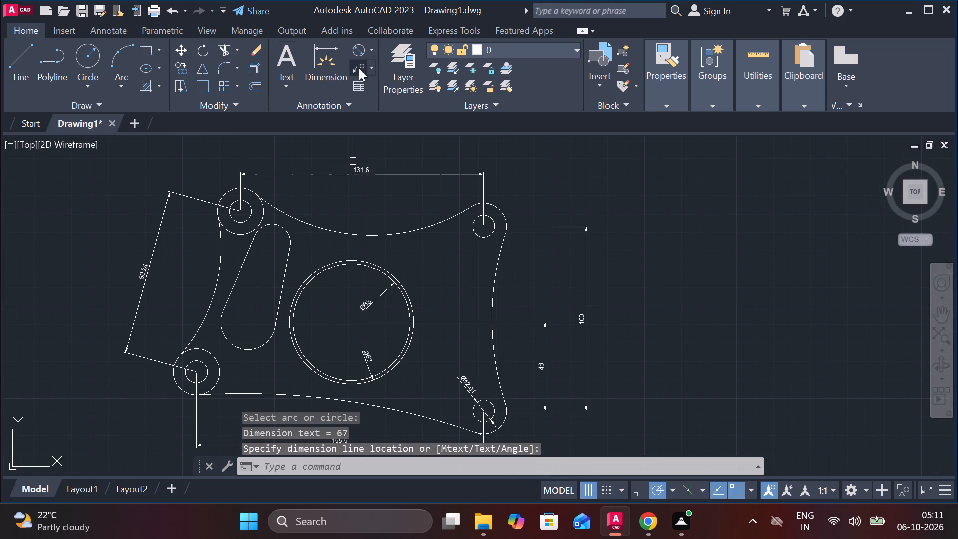
pyautogui.click(371, 52)
pyautogui.click(381, 73)
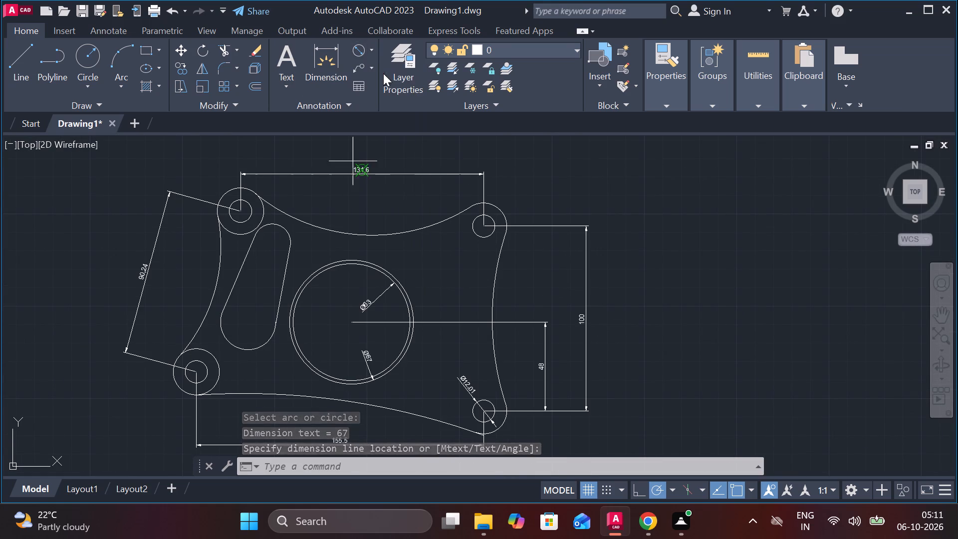
pyautogui.click(251, 324)
pyautogui.click(353, 327)
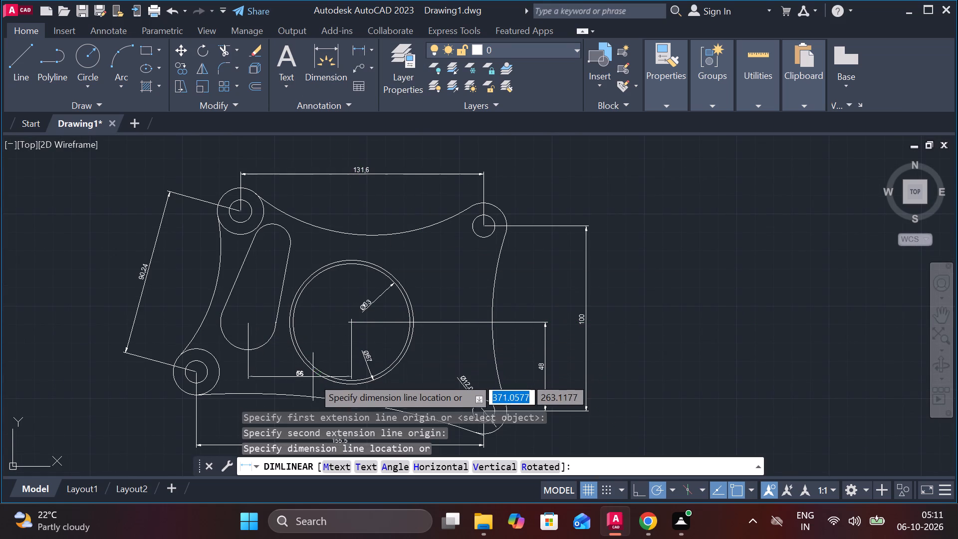
pyautogui.scroll(2, 312, 384)
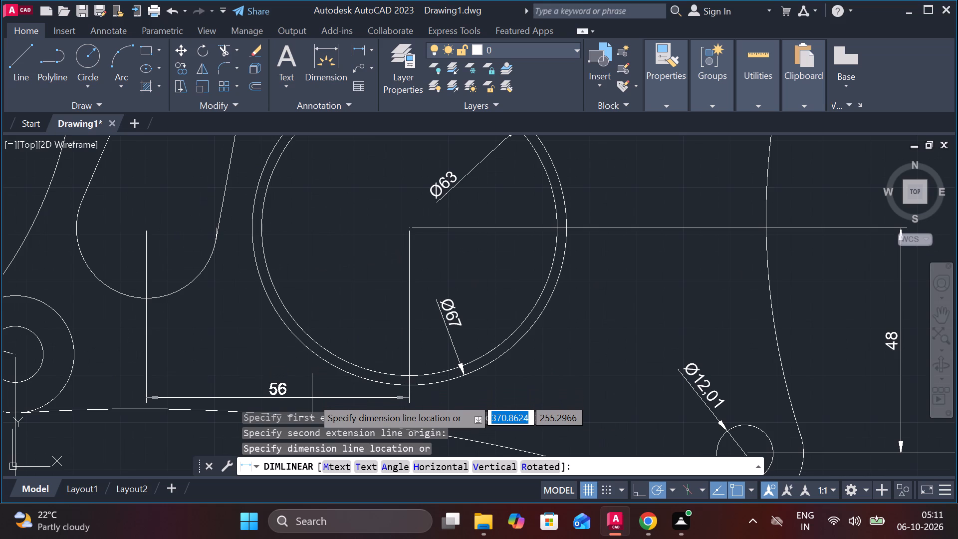
pyautogui.moveTo(312, 399); pyautogui.dragTo(444, 275, button='middle')
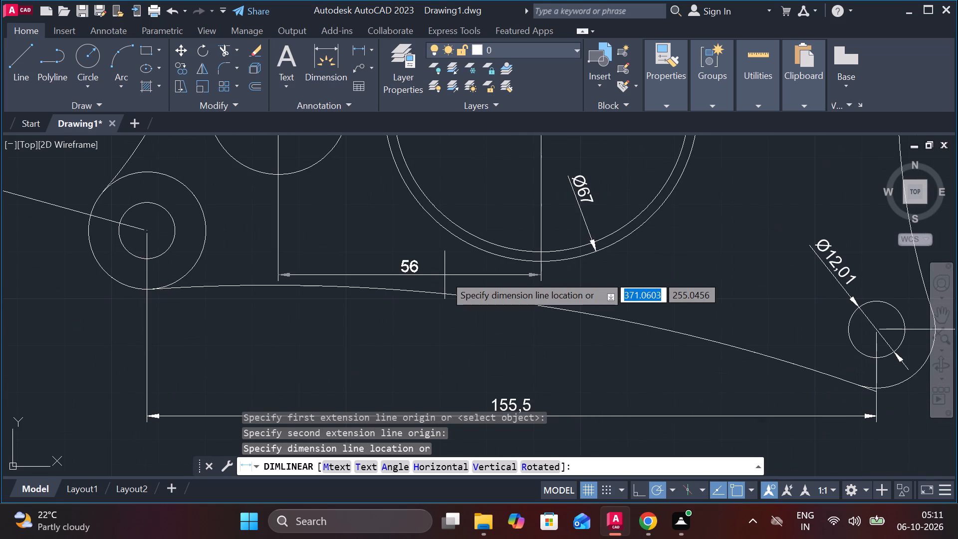
pyautogui.click(447, 270)
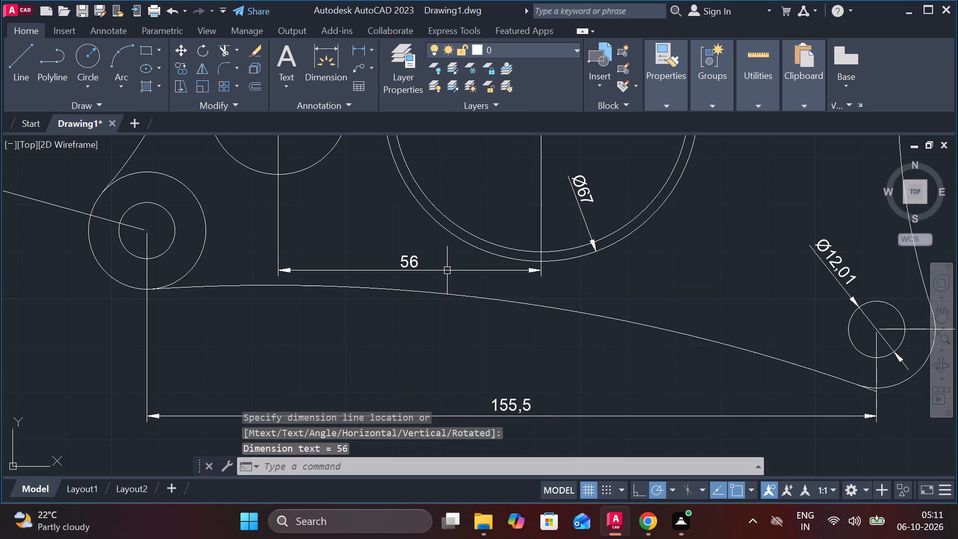
# Modify the ISO-25 dimension style to use ISO standard text alignment and a text height of 4.
pyautogui.scroll(-3, 447, 270)
pyautogui.press('Escape')
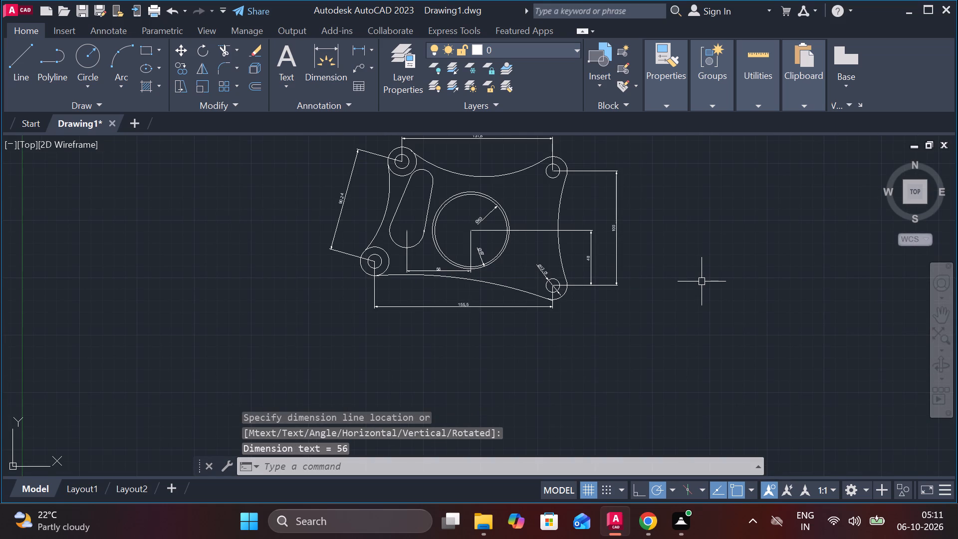
pyautogui.press('d')
pyautogui.press('Return')
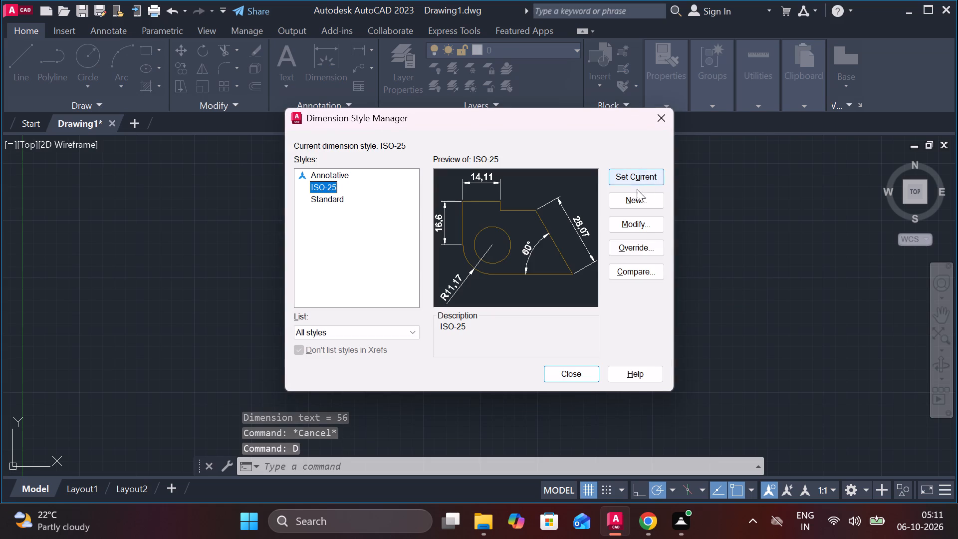
pyautogui.click(648, 236)
pyautogui.click(640, 220)
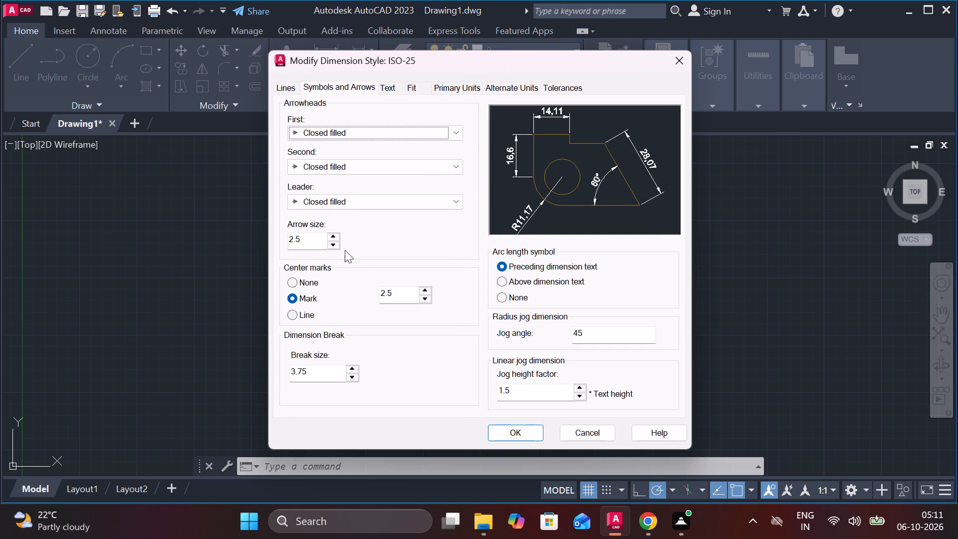
pyautogui.moveTo(312, 237); pyautogui.dragTo(305, 237)
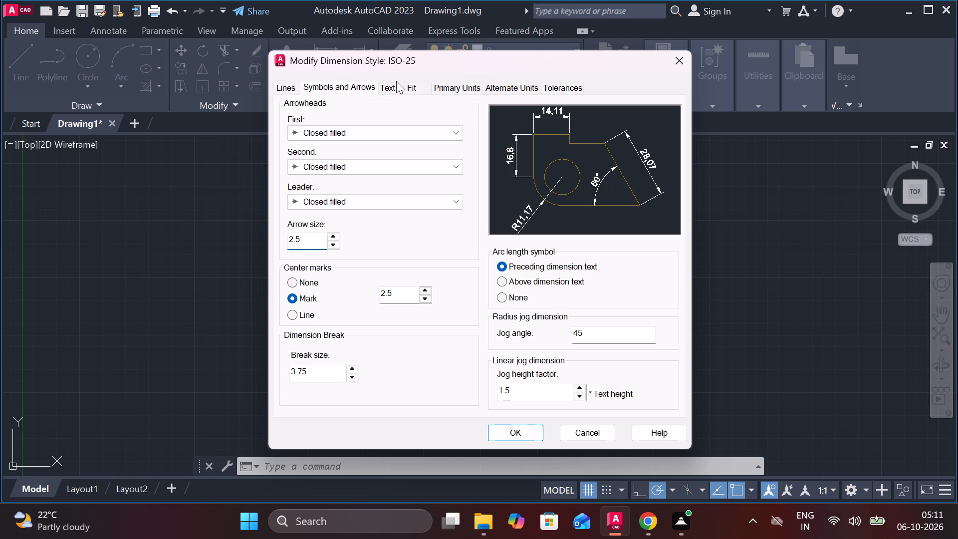
pyautogui.click(396, 81)
pyautogui.click(391, 86)
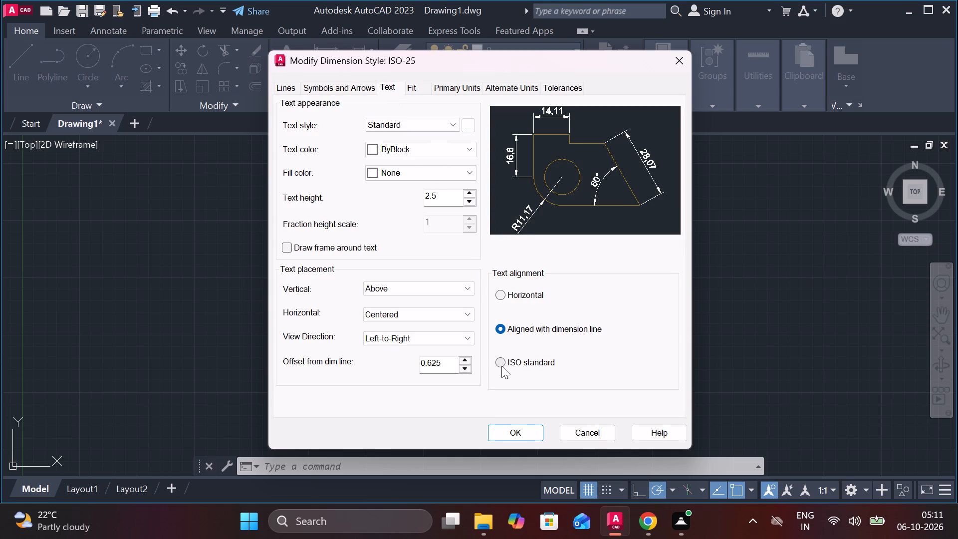
pyautogui.click(501, 366)
pyautogui.moveTo(446, 200); pyautogui.dragTo(391, 195)
pyautogui.press('4')
pyautogui.press('Return')
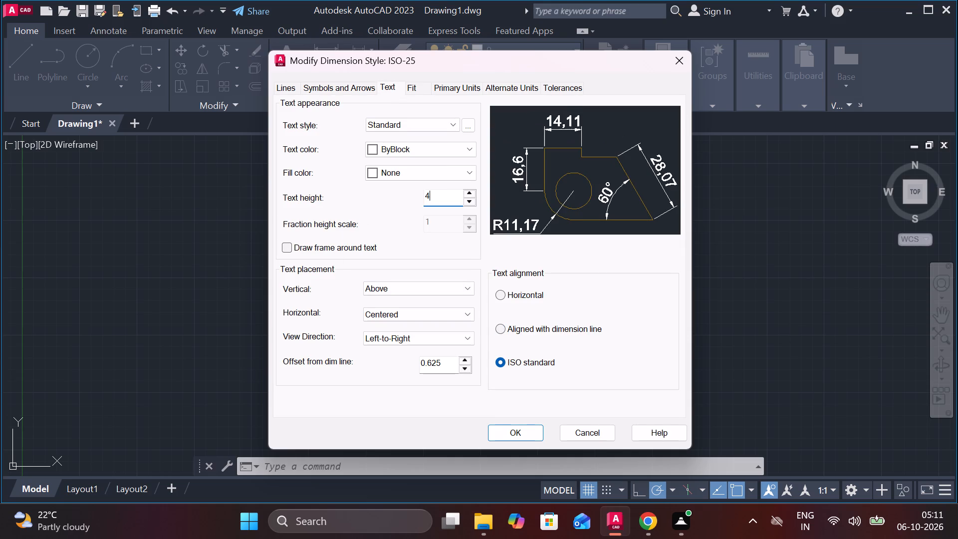
# Set the ISO-25 style's linear precision to 0, apply the changes and set the style current.
pyautogui.click(468, 80)
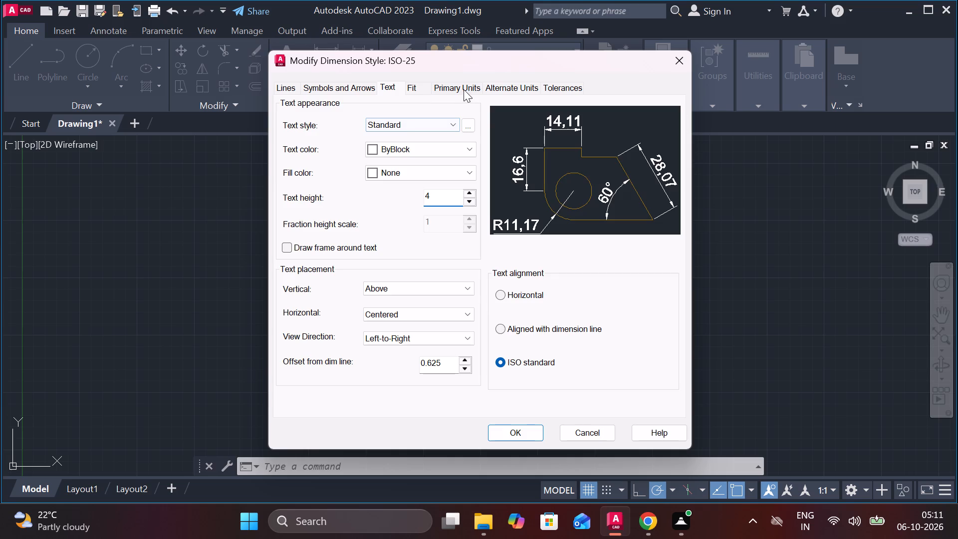
pyautogui.click(463, 88)
pyautogui.click(432, 135)
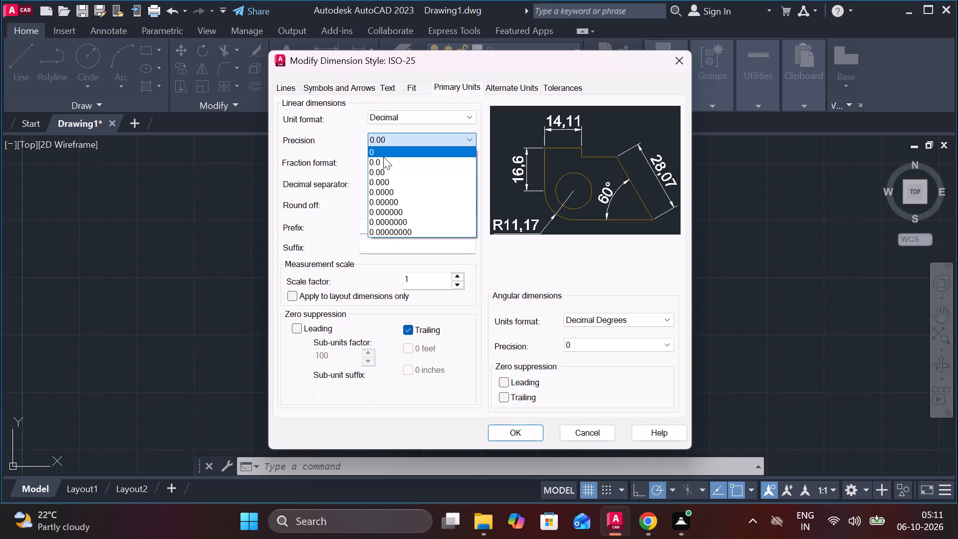
pyautogui.click(379, 153)
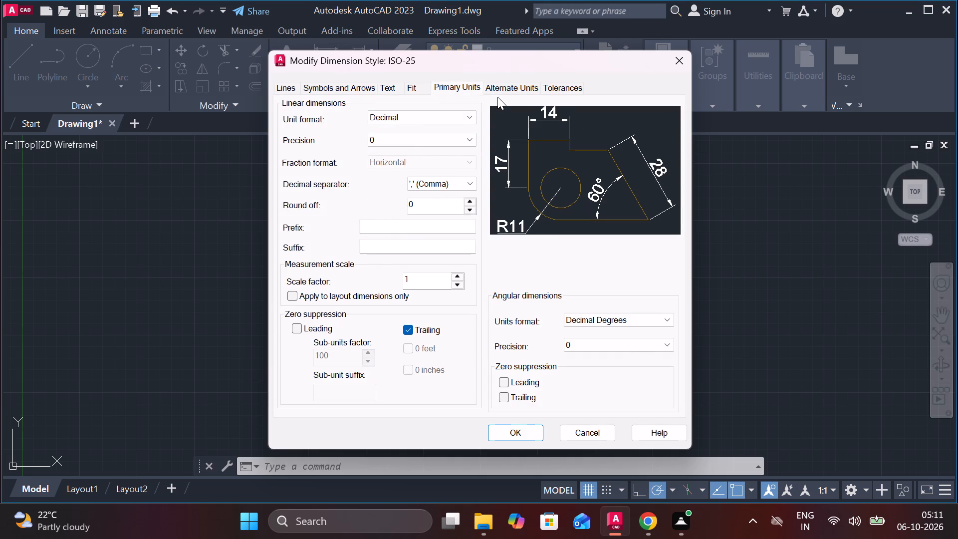
pyautogui.click(501, 80)
pyautogui.click(501, 82)
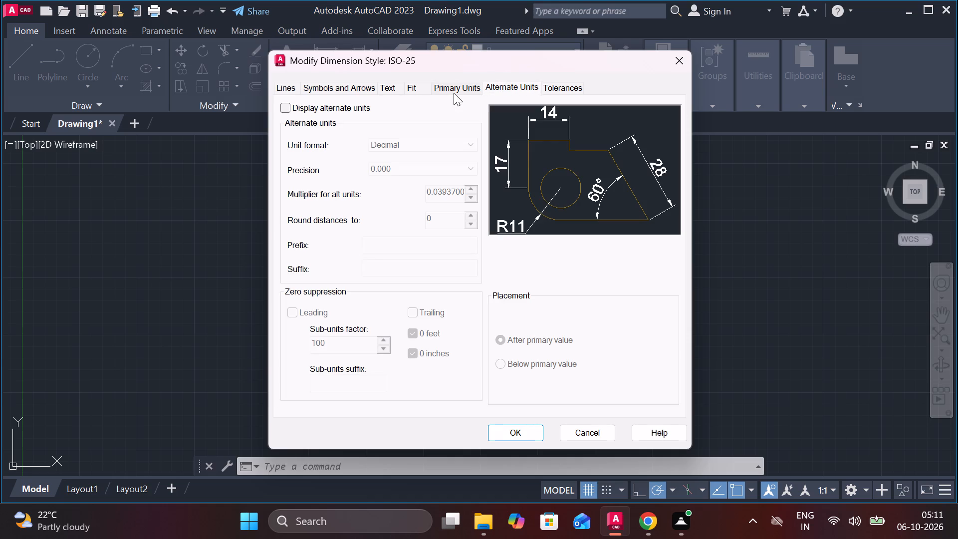
pyautogui.click(413, 86)
pyautogui.click(386, 87)
pyautogui.click(415, 87)
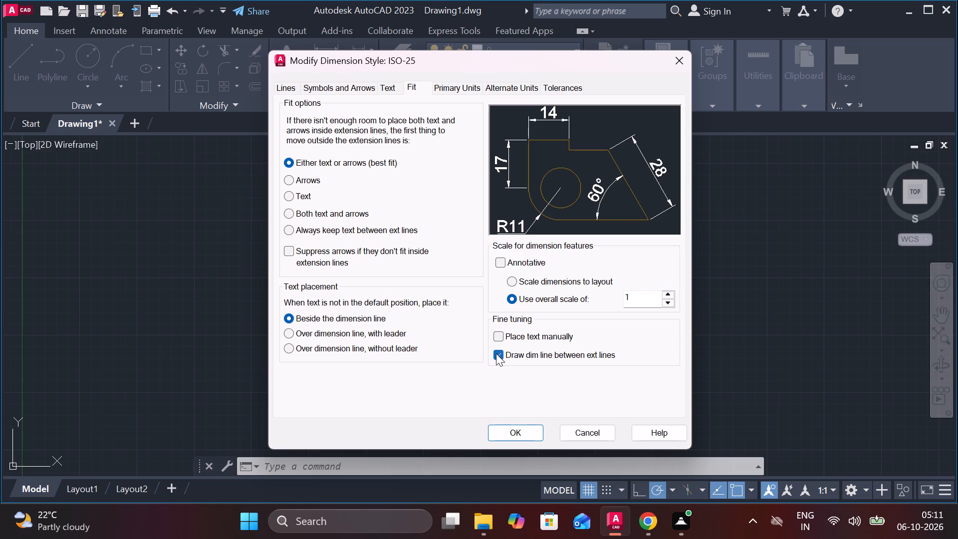
pyautogui.click(510, 433)
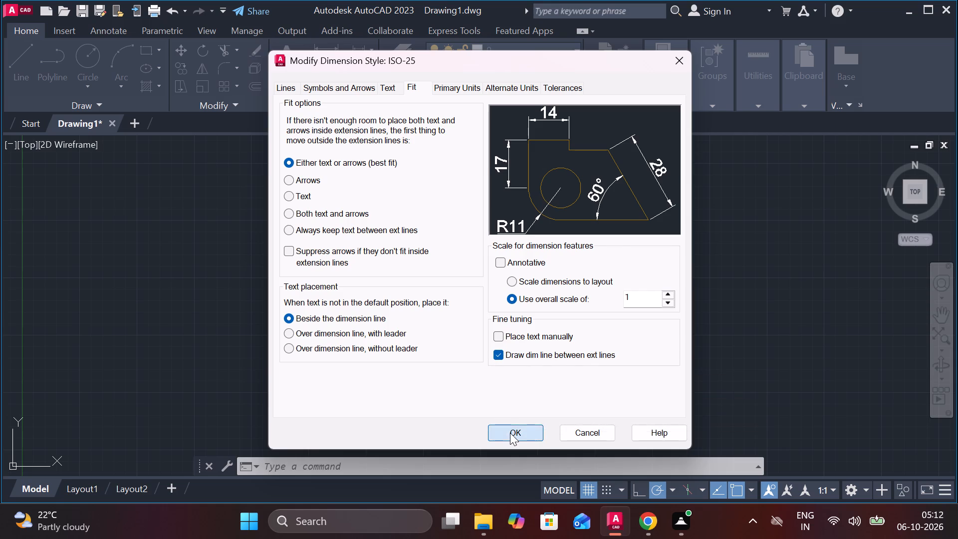
pyautogui.click(628, 181)
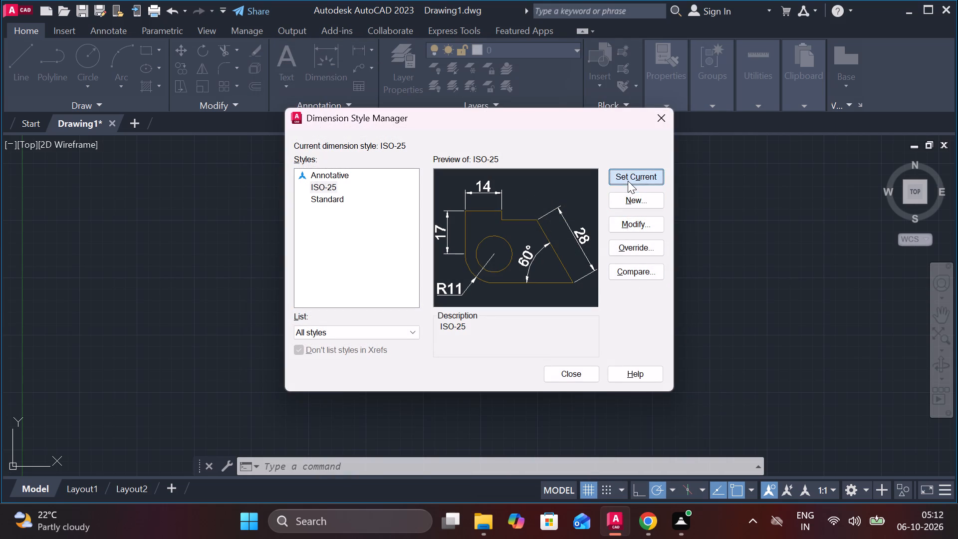
pyautogui.click(572, 374)
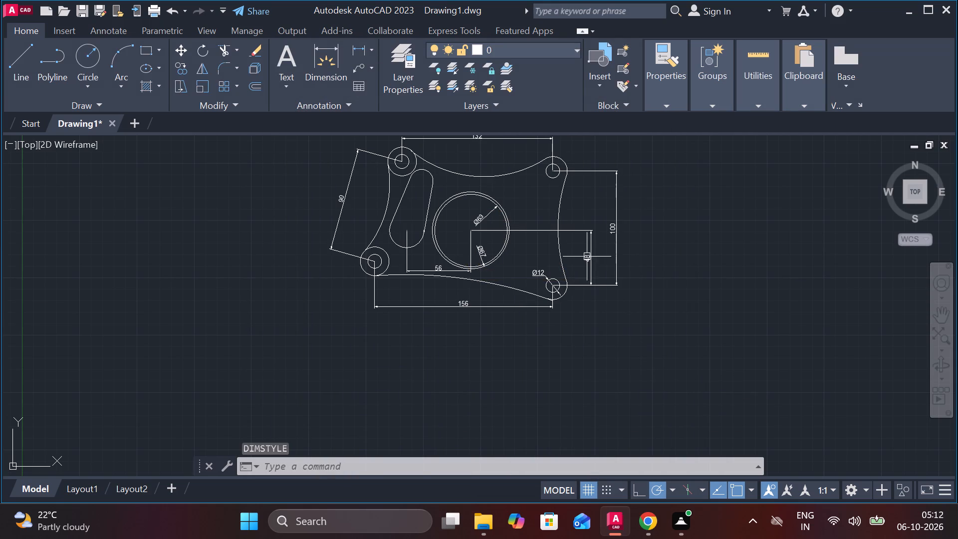
# Add a radius dimension to the upper-right boss's outer arc, with its text outside the part, up and to the right.
pyautogui.scroll(1, 614, 203)
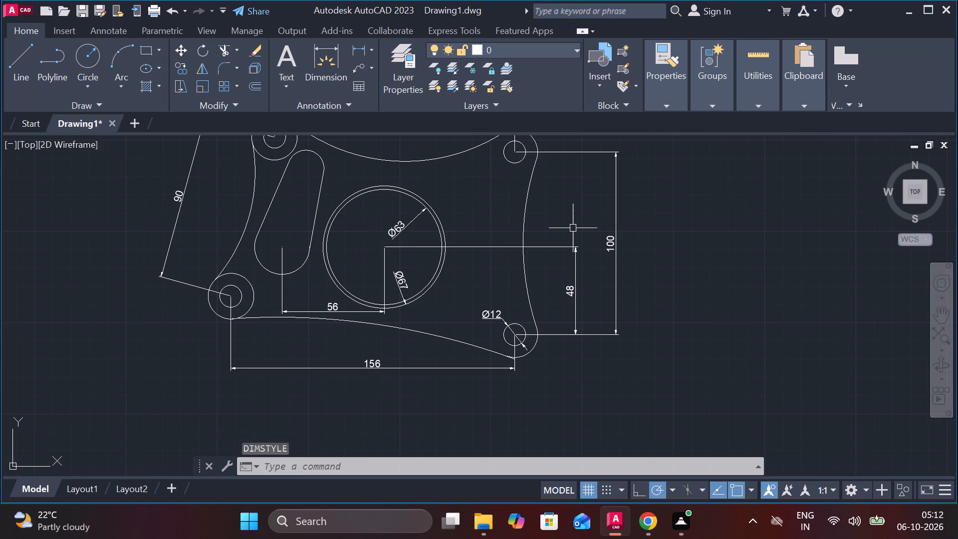
pyautogui.moveTo(580, 219); pyautogui.dragTo(613, 327, button='middle')
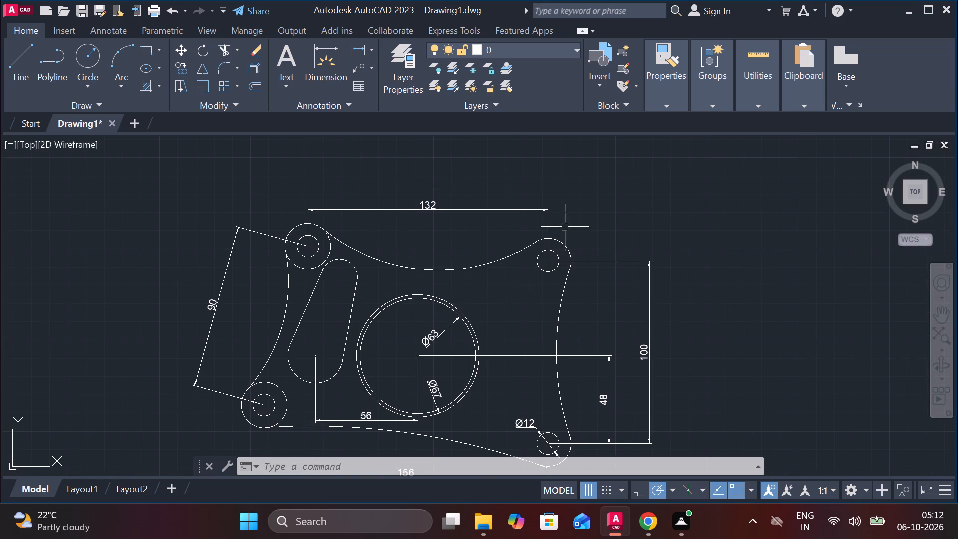
pyautogui.moveTo(606, 230); pyautogui.dragTo(591, 210, button='middle')
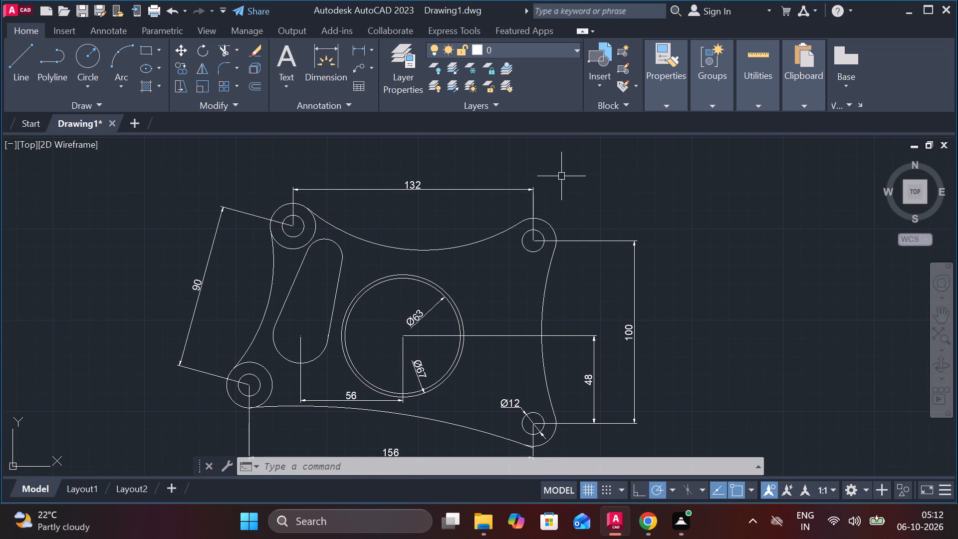
pyautogui.click(374, 53)
pyautogui.click(399, 207)
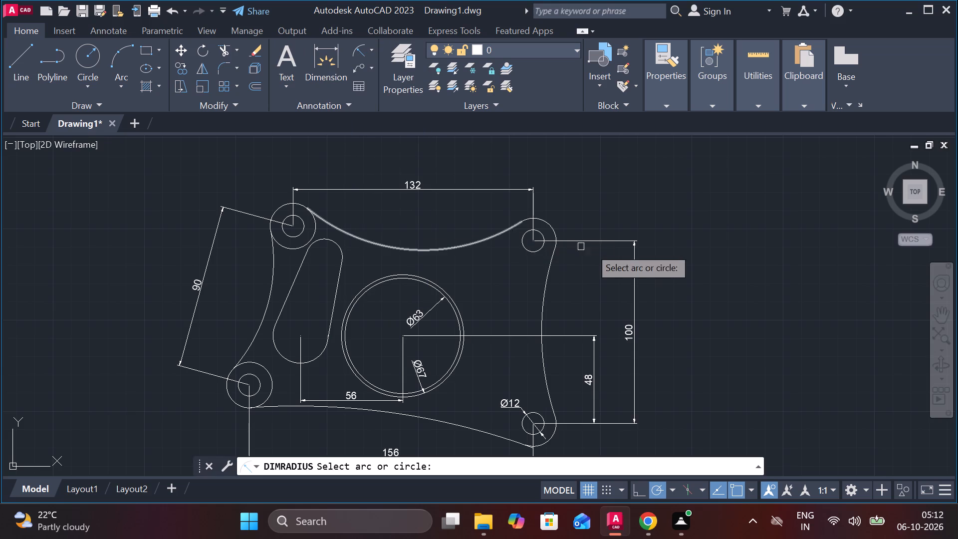
pyautogui.click(546, 224)
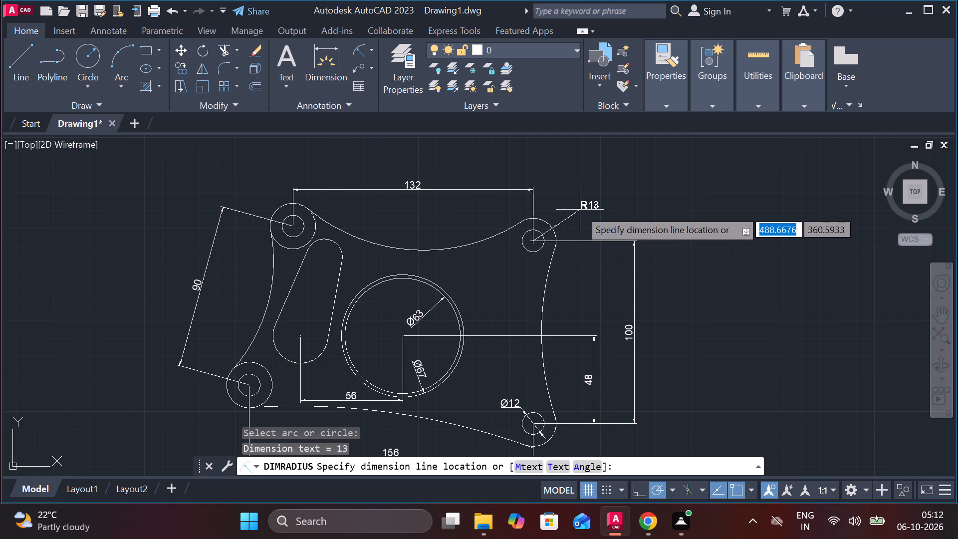
pyautogui.click(572, 209)
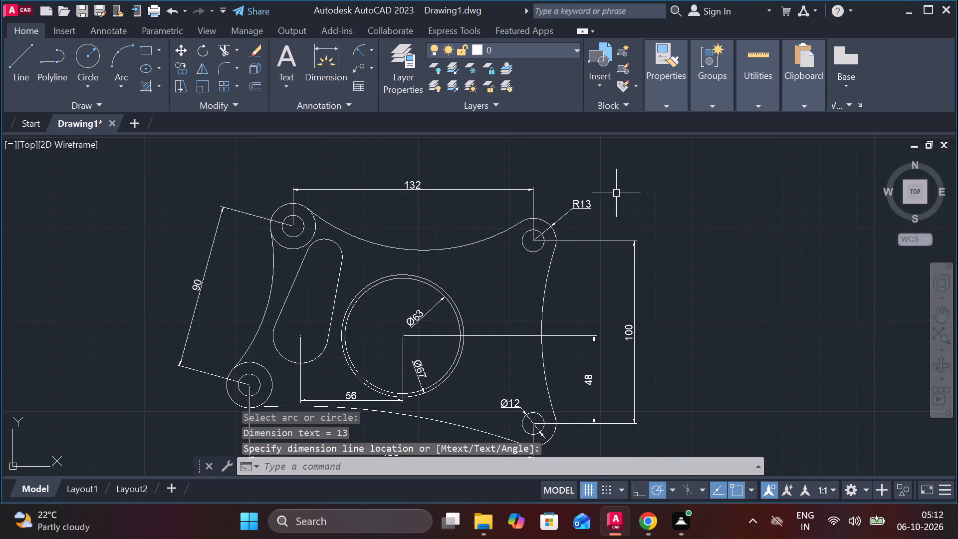
# Modify the ISO-25 dimension style so that no dimension line is drawn between the extension lines.
pyautogui.press('d')
pyautogui.press('Return')
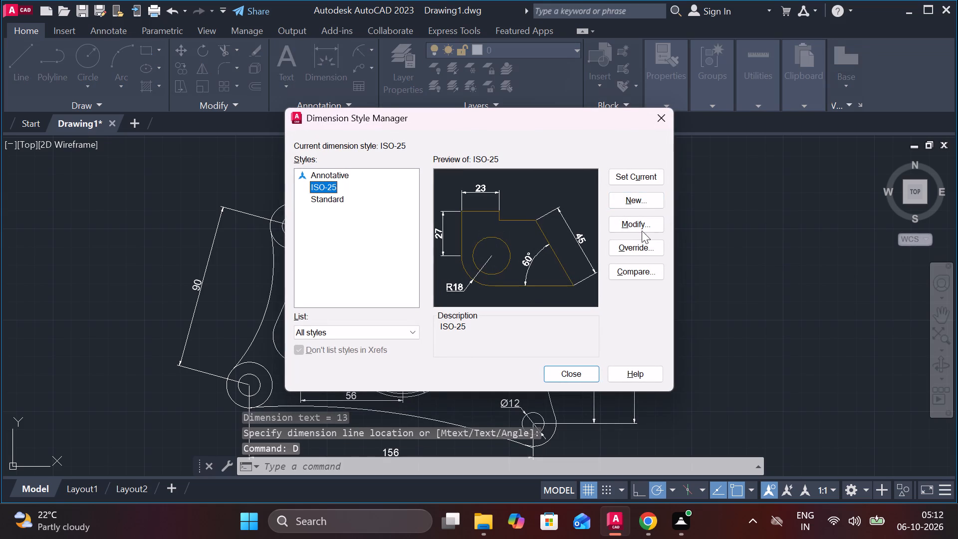
pyautogui.click(631, 229)
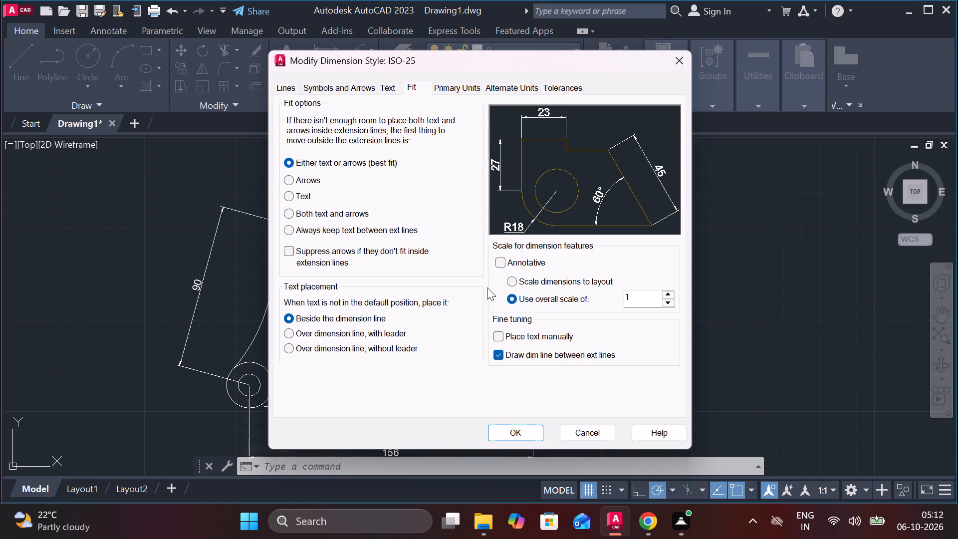
pyautogui.click(494, 358)
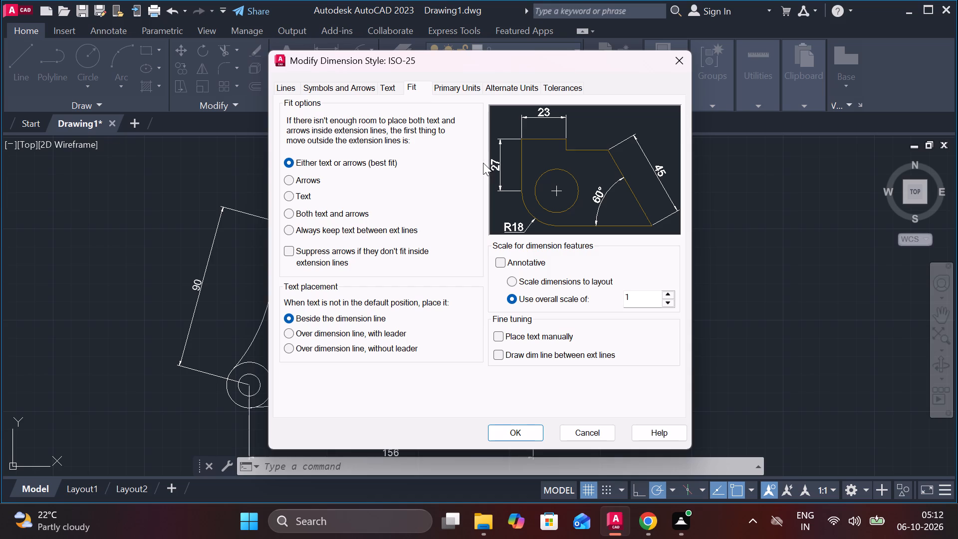
# Set the ISO-25 style's dimension text height to 6.
pyautogui.click(461, 85)
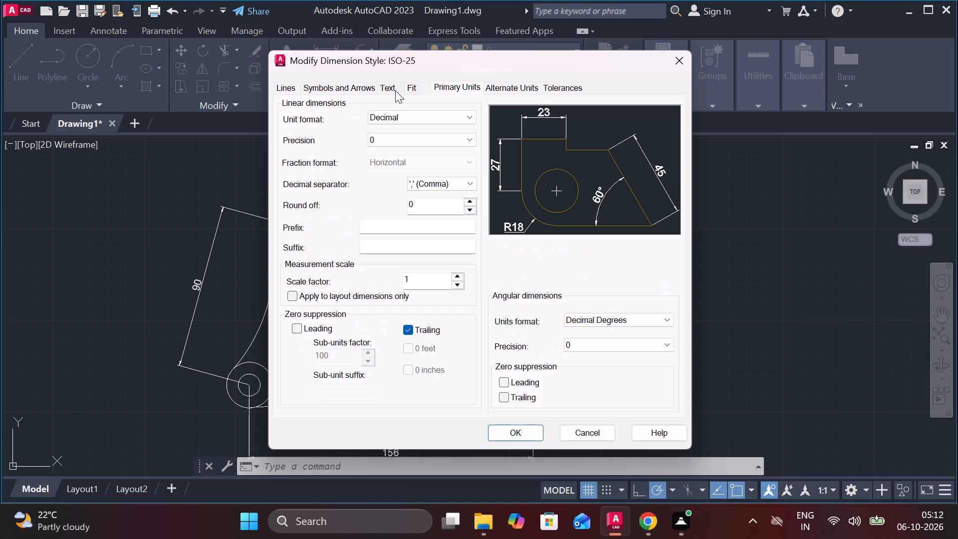
pyautogui.click(395, 90)
pyautogui.moveTo(455, 194); pyautogui.dragTo(411, 198)
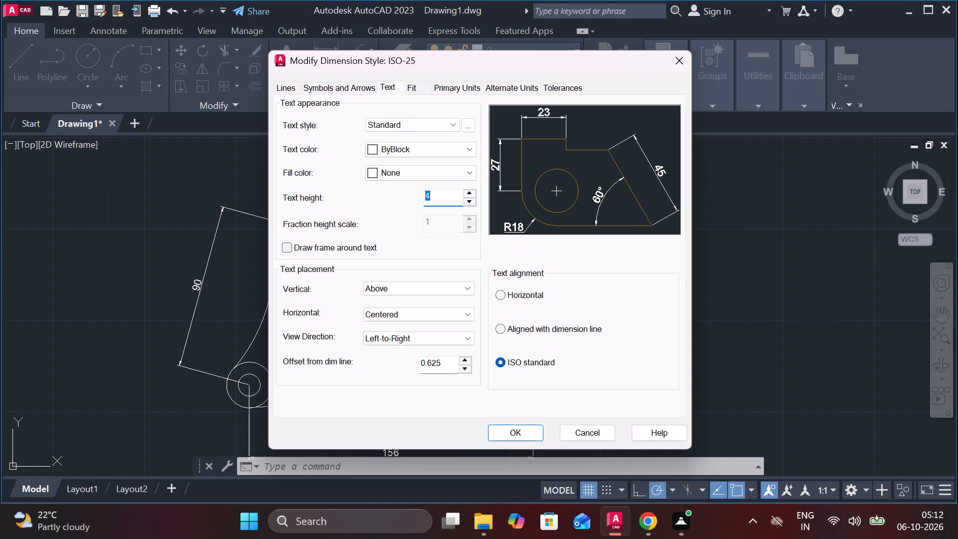
pyautogui.moveTo(411, 198); pyautogui.dragTo(410, 198)
pyautogui.press('6')
pyautogui.press('Return')
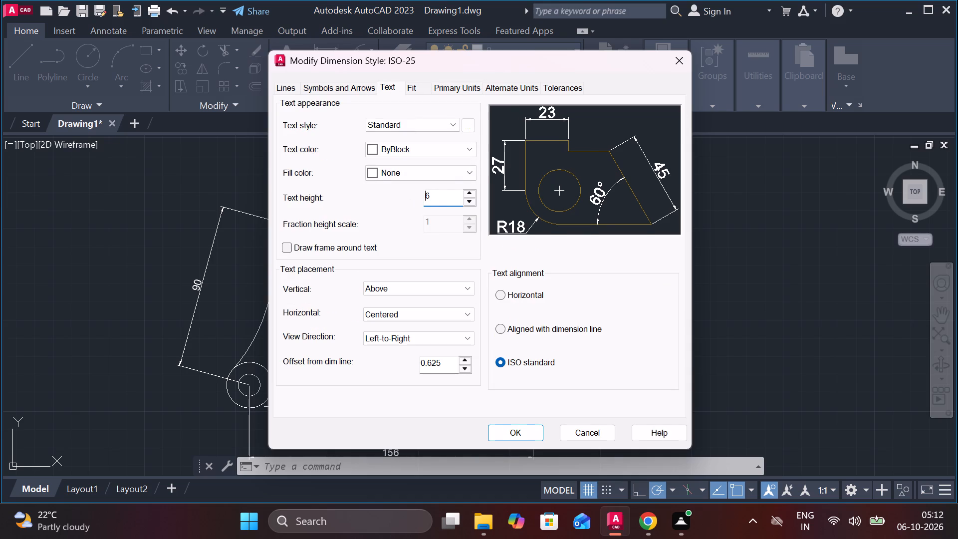
# Set the ISO-25 style's linear precision to 0.0, apply the changes and set the style current.
pyautogui.click(470, 83)
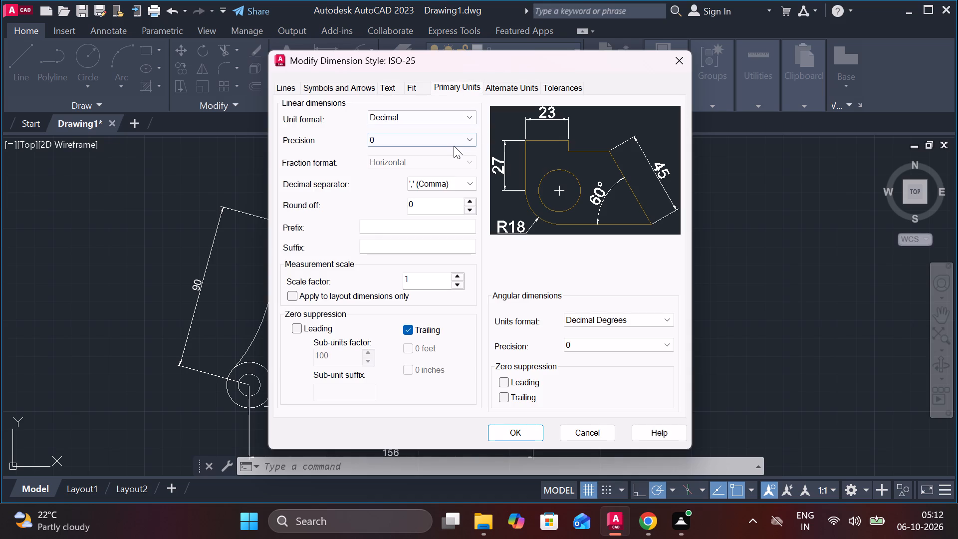
pyautogui.click(454, 146)
pyautogui.click(389, 159)
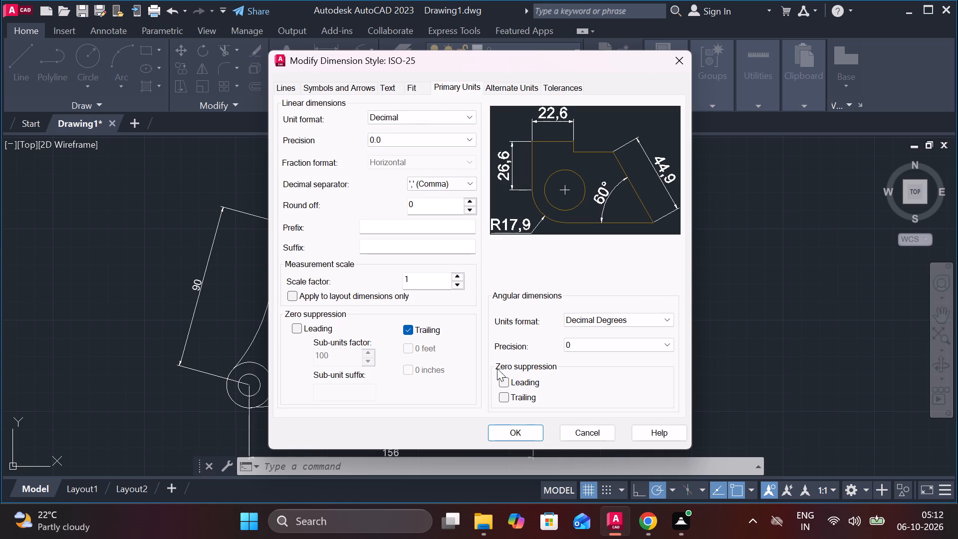
pyautogui.click(515, 429)
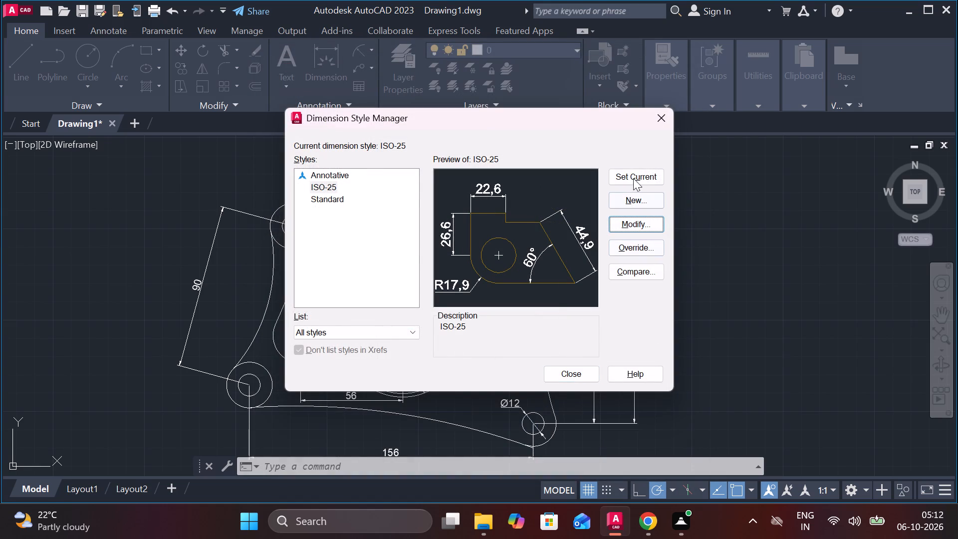
pyautogui.click(640, 172)
pyautogui.click(570, 382)
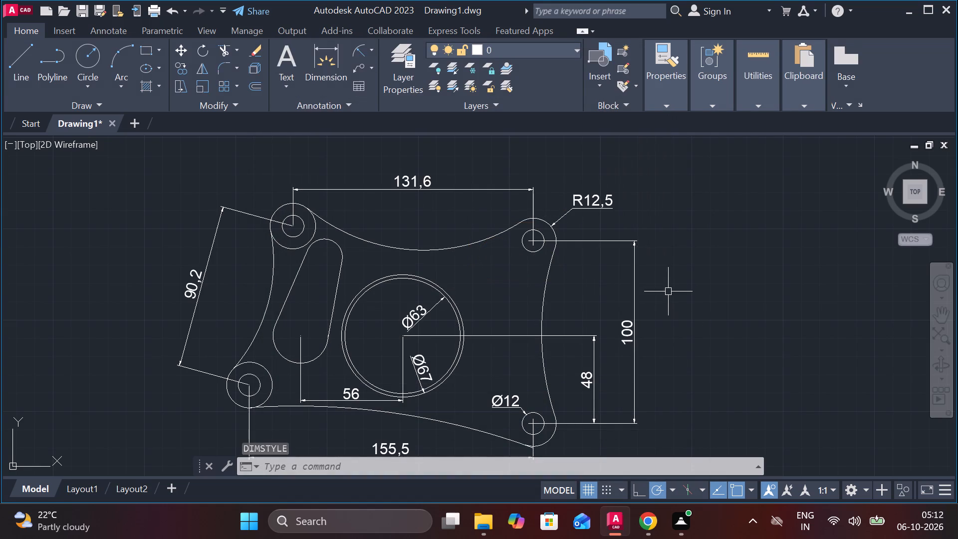
# Override the text of the top horizontal dimension between the two upper bosses with 120.
pyautogui.moveTo(718, 292); pyautogui.dragTo(749, 265, button='middle')
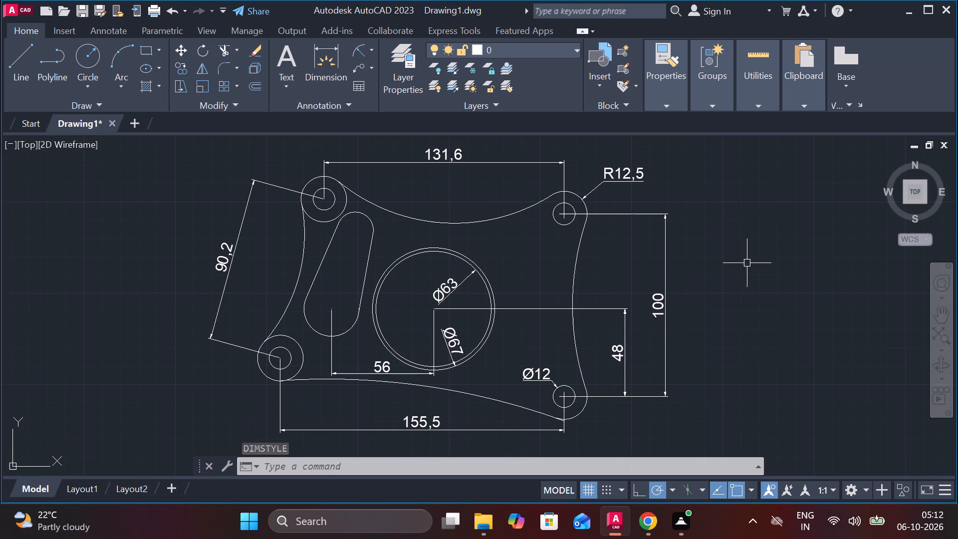
pyautogui.doubleClick(440, 155)
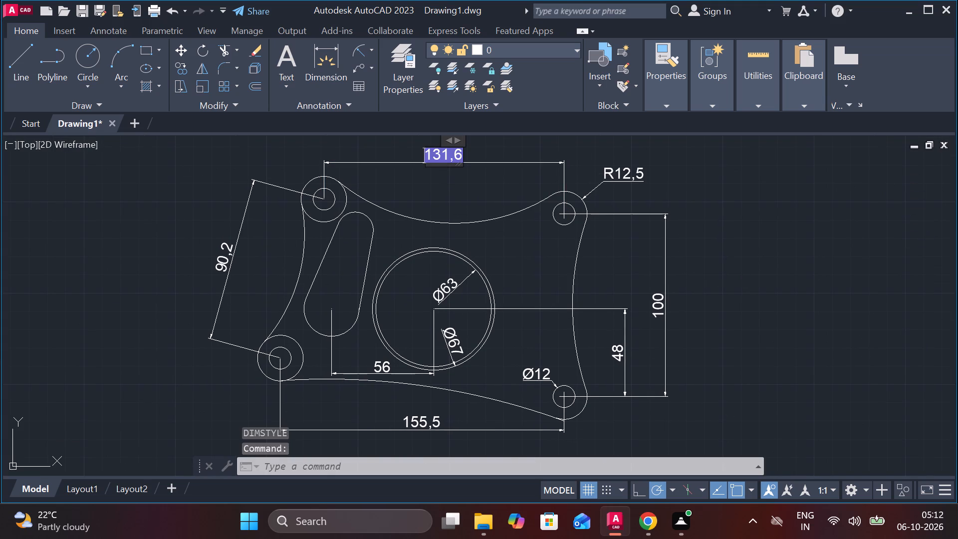
pyautogui.press('1')
pyautogui.press('BackSpace')
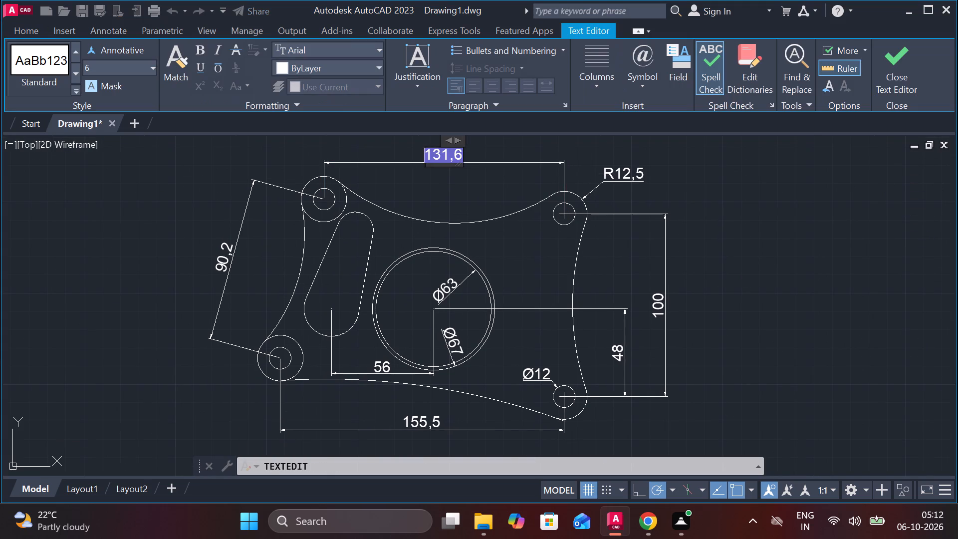
pyautogui.press('BackSpace')
pyautogui.press('BackSpace')
pyautogui.press('Right')
pyautogui.press('Right')
pyautogui.press('Right')
pyautogui.press('Right')
pyautogui.press('Right')
pyautogui.press('BackSpace')
pyautogui.press('BackSpace')
pyautogui.write('12')
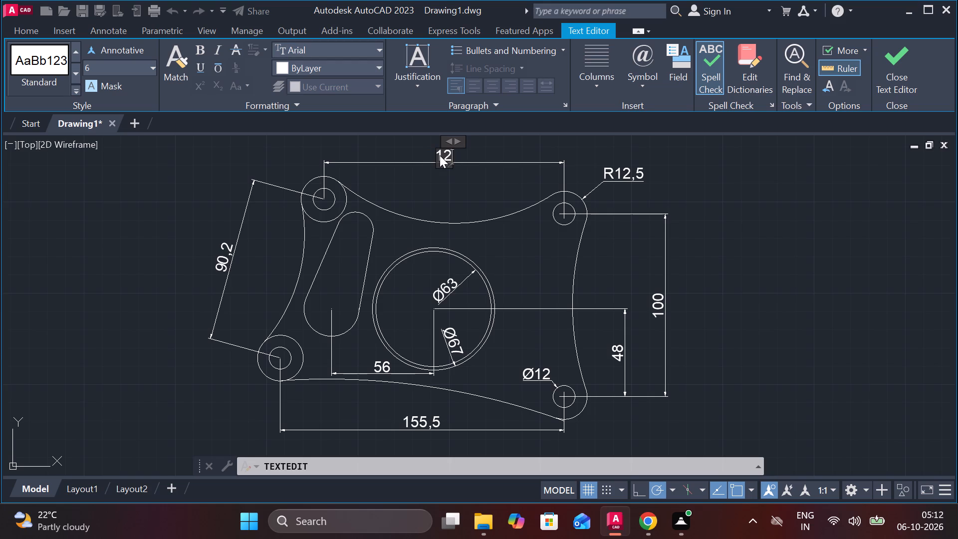
pyautogui.press('0')
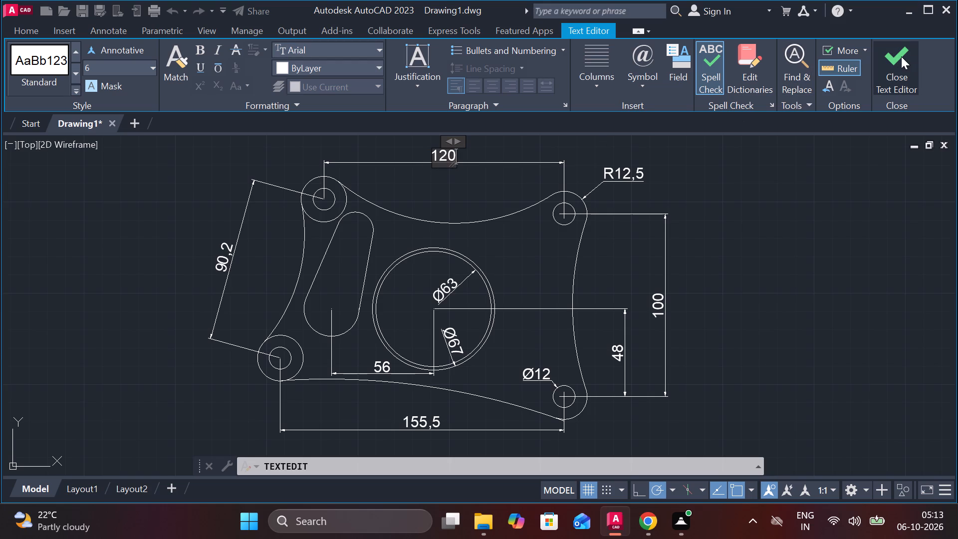
pyautogui.click(901, 56)
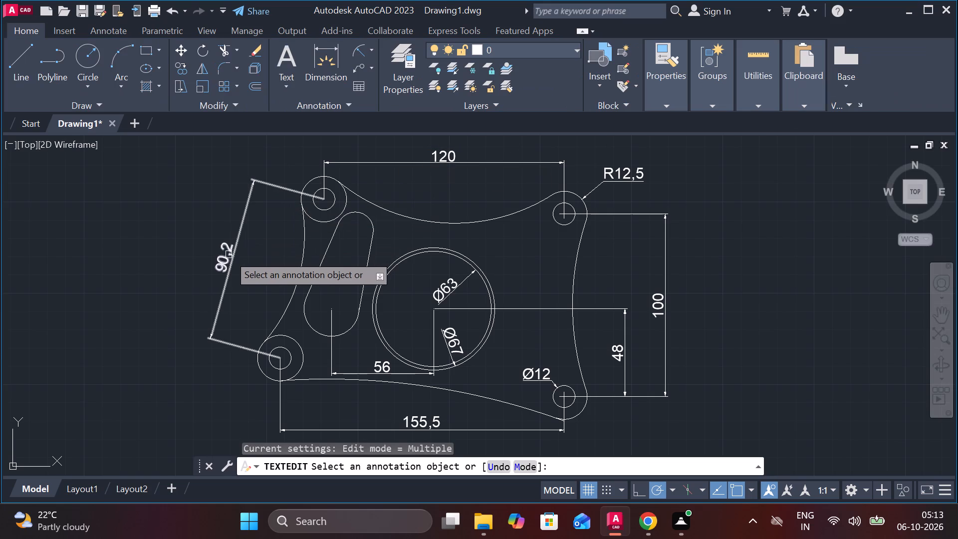
# Override the text of the aligned dimension between the two left-hand bosses with 90.
pyautogui.scroll(1, 218, 260)
pyautogui.doubleClick(218, 252)
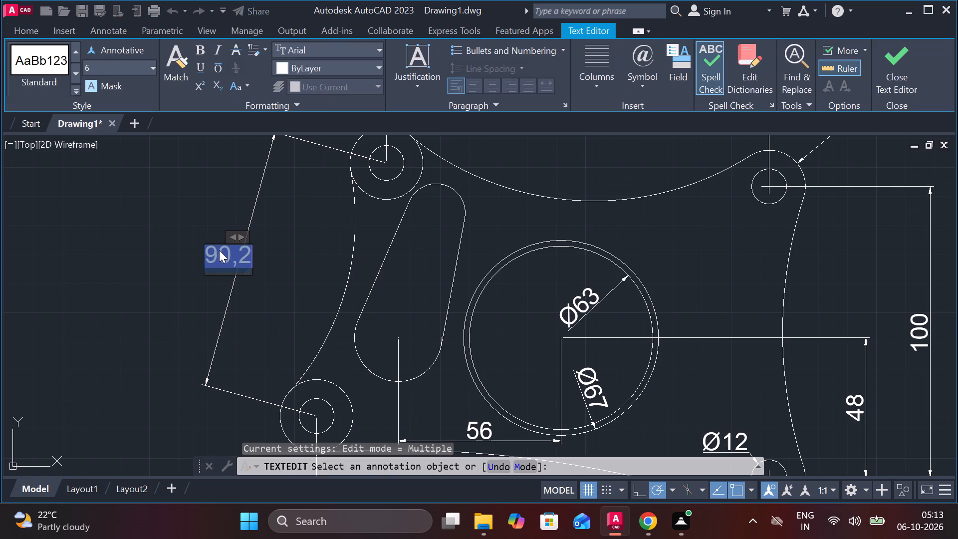
pyautogui.press('Right')
pyautogui.press('Right')
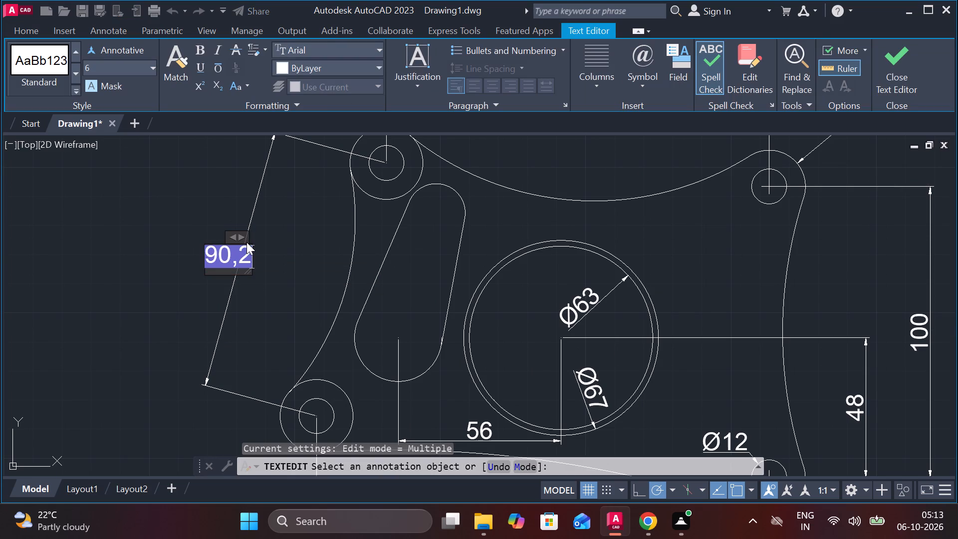
pyautogui.press('BackSpace')
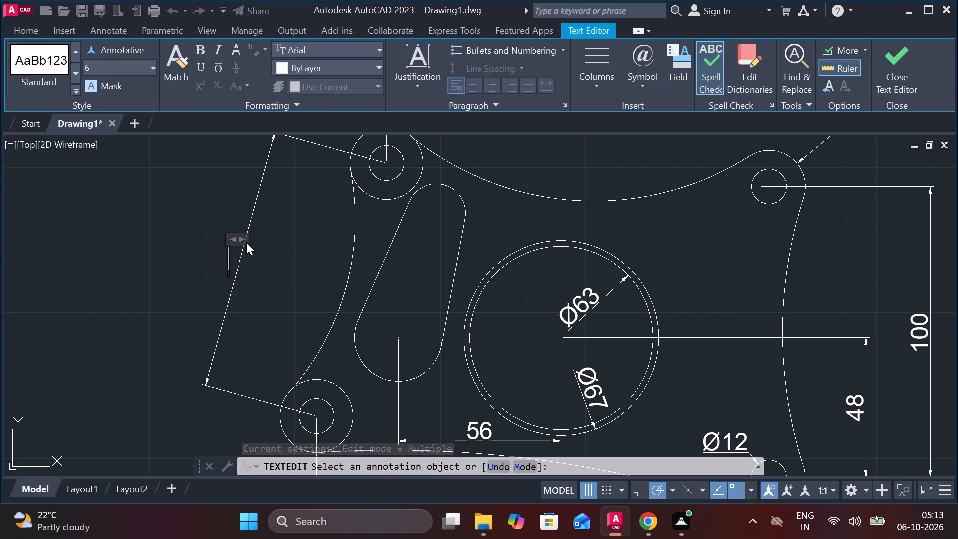
pyautogui.write('90')
pyautogui.press('Return')
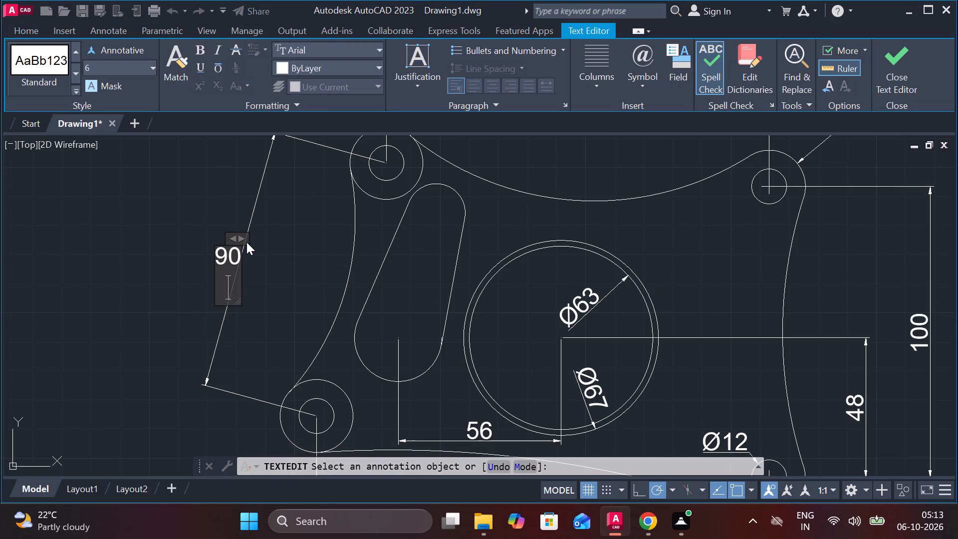
pyautogui.press('BackSpace')
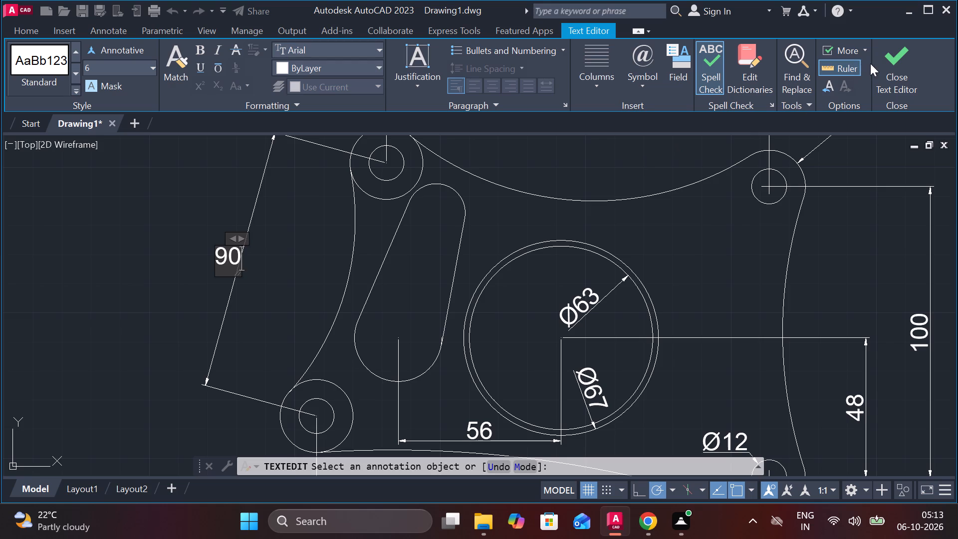
pyautogui.click(888, 54)
# Override the text of the bottom horizontal dimension between the two lower bosses with 143.
pyautogui.moveTo(661, 282); pyautogui.dragTo(646, 278, button='middle')
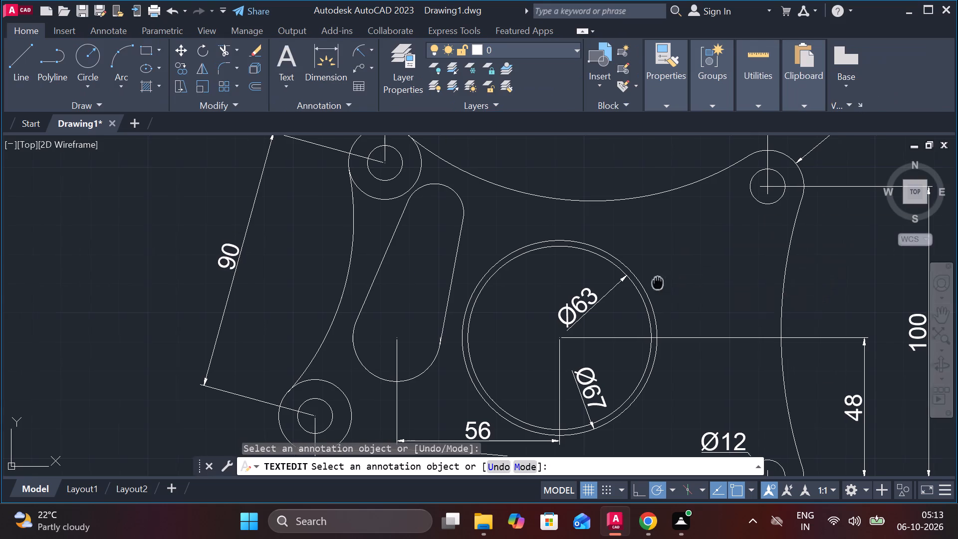
pyautogui.moveTo(646, 278); pyautogui.dragTo(599, 108, button='middle')
pyautogui.doubleClick(468, 335)
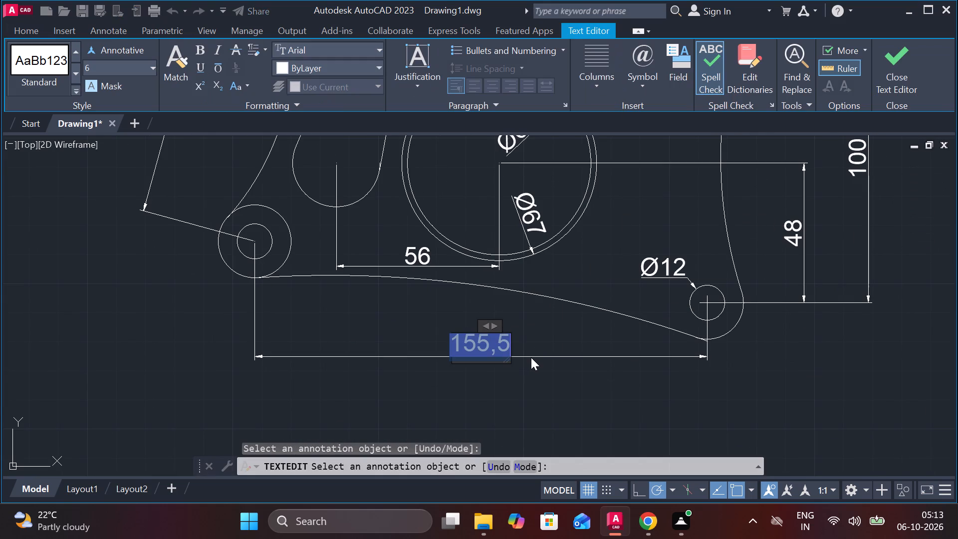
pyautogui.press('BackSpace')
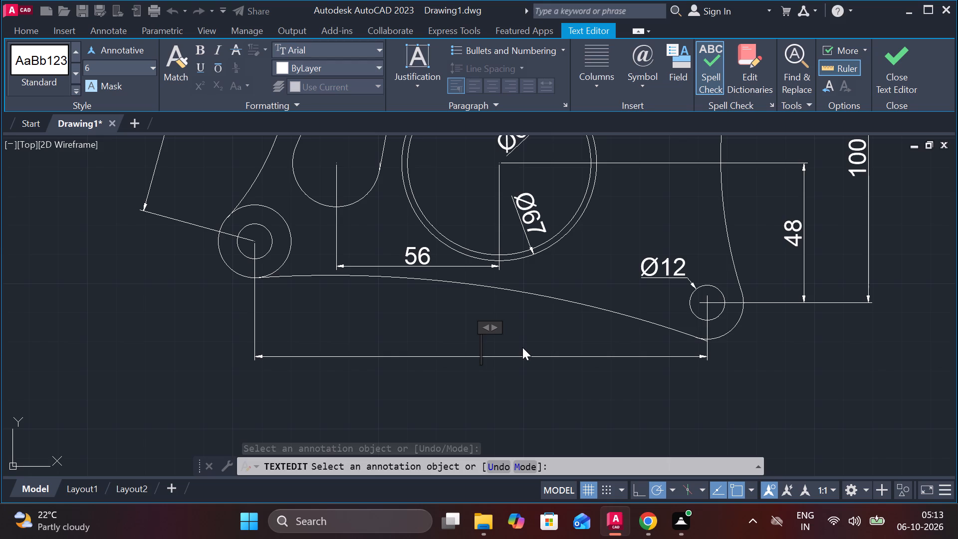
pyautogui.write('143')
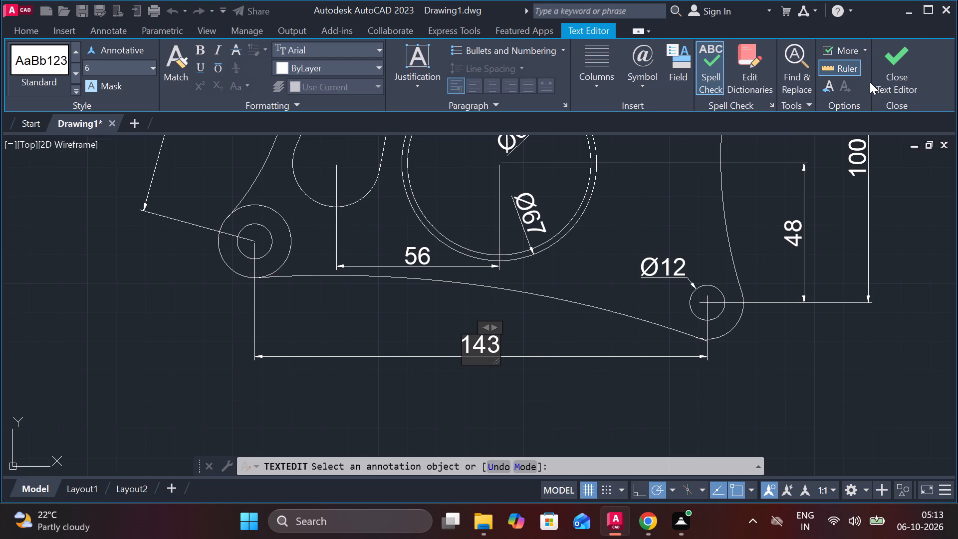
pyautogui.click(879, 70)
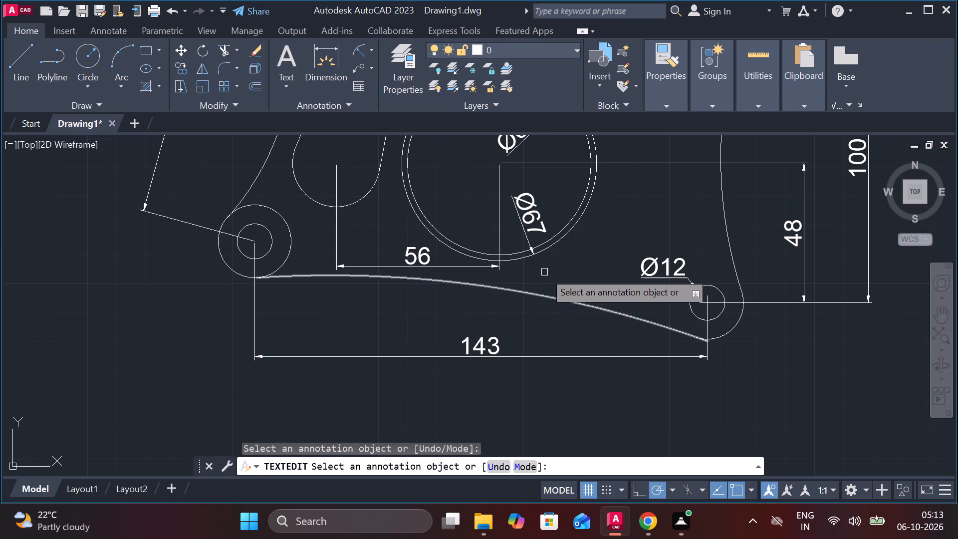
# Add a radius dimension to the part's right concave edge arc, with its text outside the outline inside the vertical dimension.
pyautogui.moveTo(632, 224); pyautogui.dragTo(468, 327, button='middle')
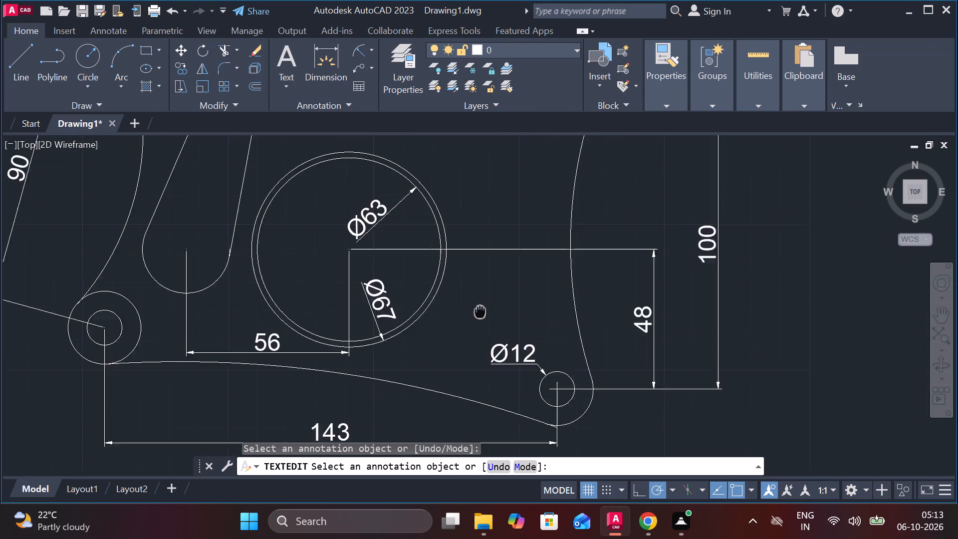
pyautogui.moveTo(468, 327); pyautogui.dragTo(462, 332, button='middle')
pyautogui.scroll(-1, 554, 251)
pyautogui.moveTo(592, 231); pyautogui.dragTo(580, 269, button='middle')
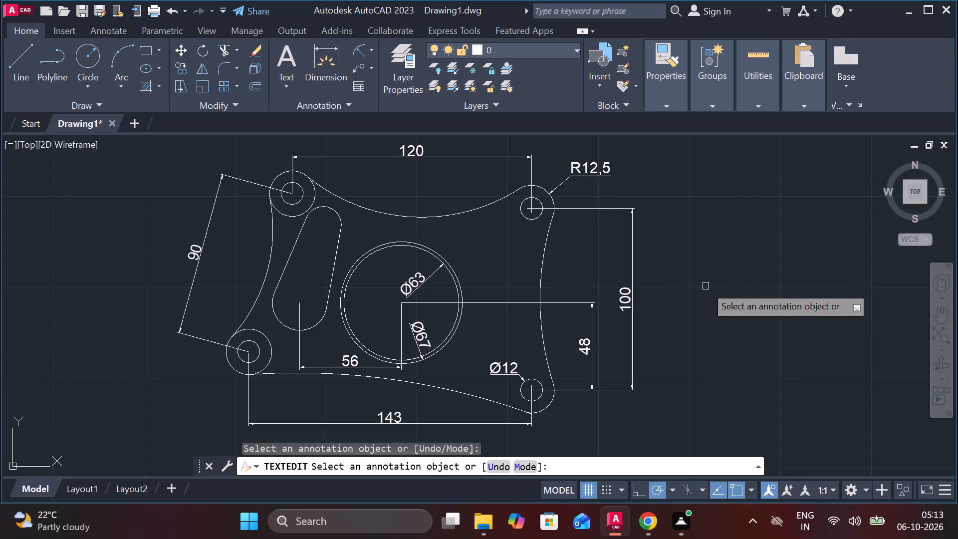
pyautogui.click(360, 47)
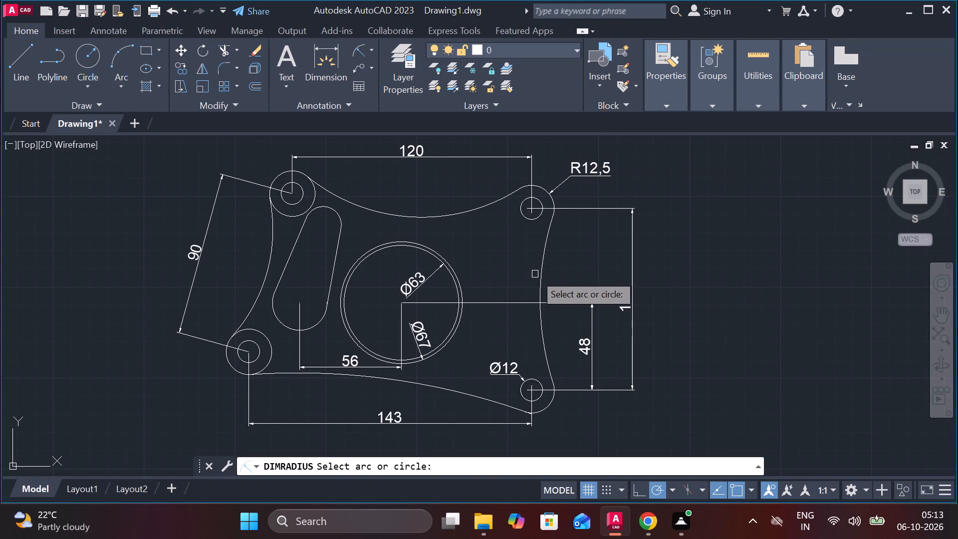
pyautogui.click(537, 274)
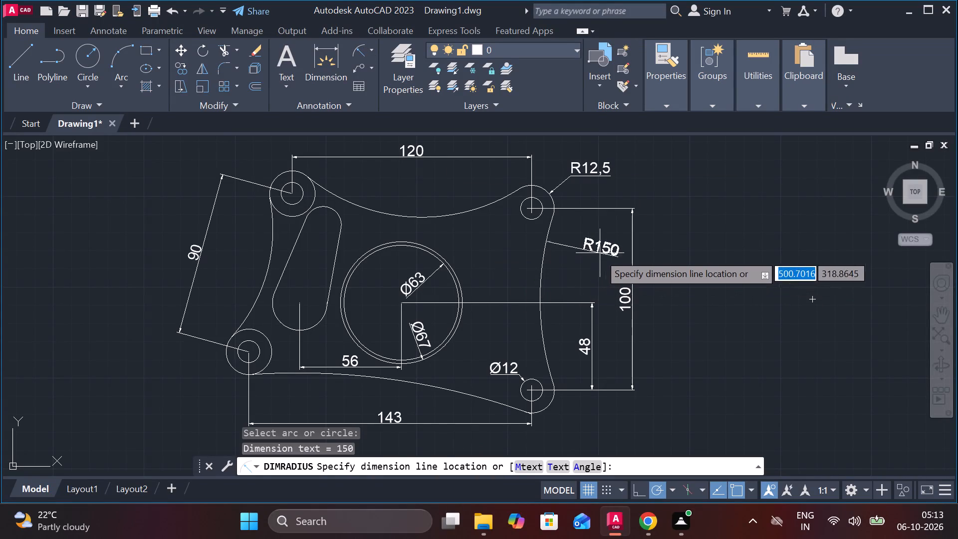
pyautogui.click(589, 267)
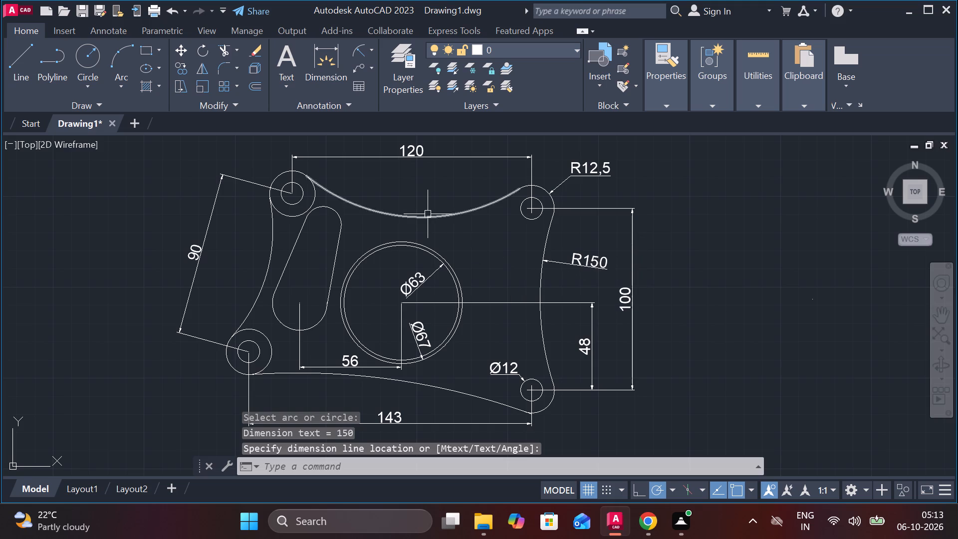
# Add a radius dimension to the part's upper concave edge arc, with its text between the arc and the top horizontal dimension.
pyautogui.press('space')
pyautogui.click(422, 219)
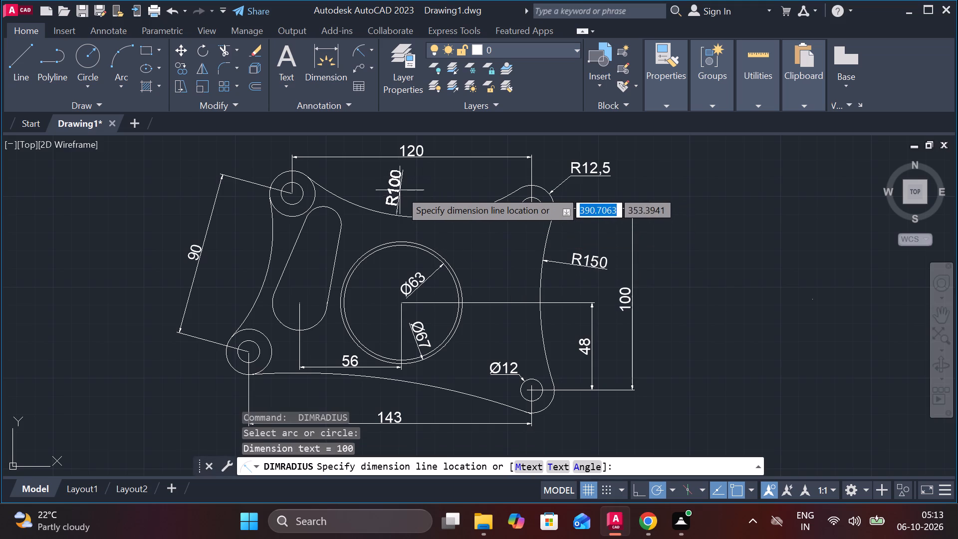
pyautogui.click(446, 192)
# Add a radius dimension to the part's long lower edge arc, with its text below the bottom horizontal dimension line.
pyautogui.moveTo(500, 273); pyautogui.dragTo(579, 155, button='middle')
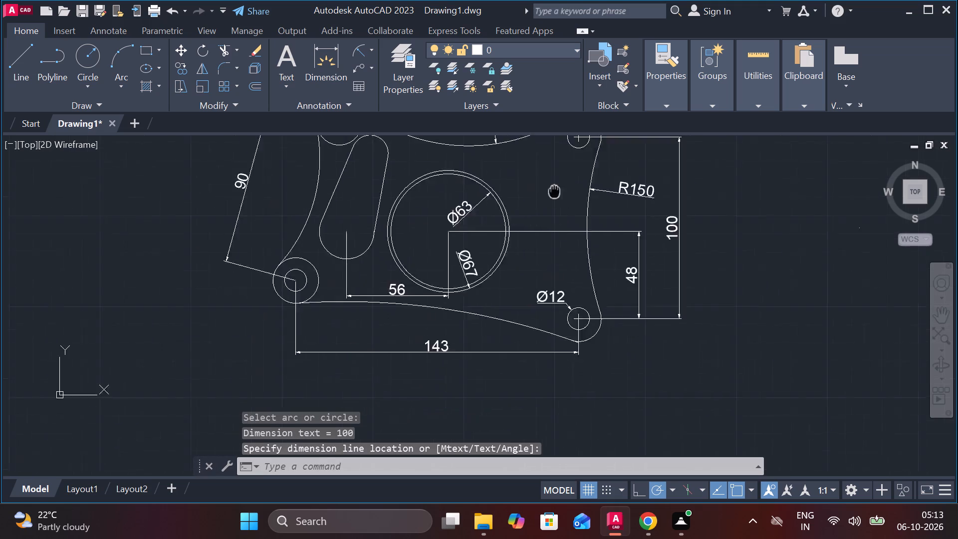
pyautogui.moveTo(579, 155); pyautogui.dragTo(592, 138, button='middle')
pyautogui.press('space')
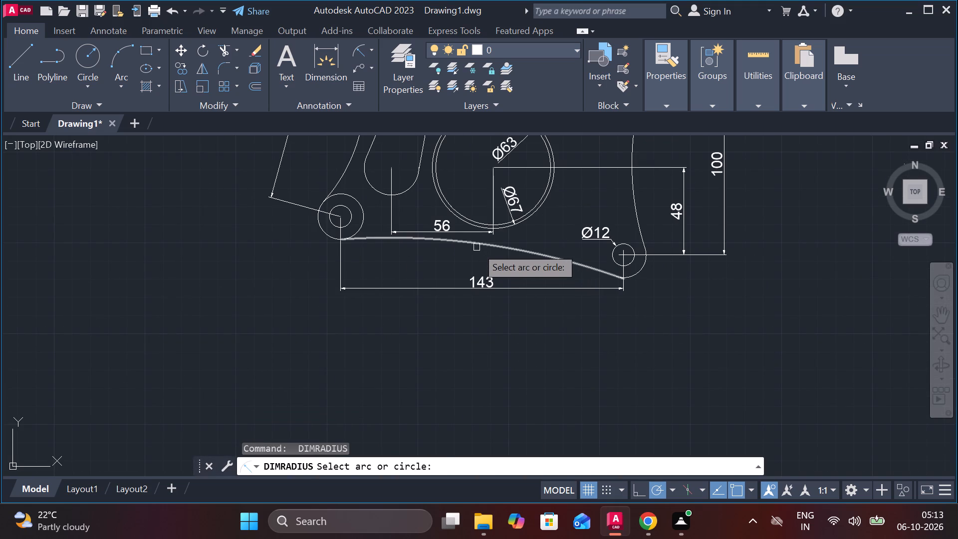
pyautogui.click(477, 246)
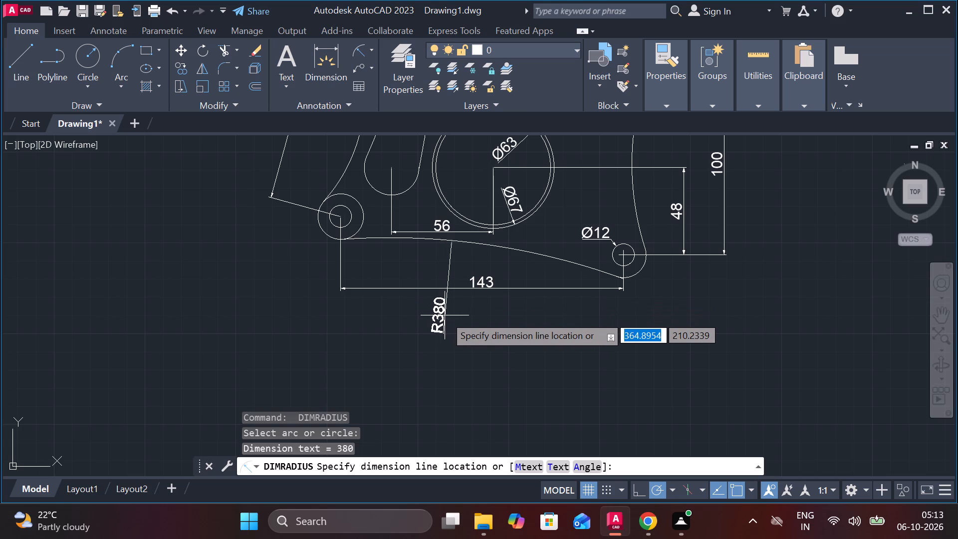
pyautogui.click(445, 315)
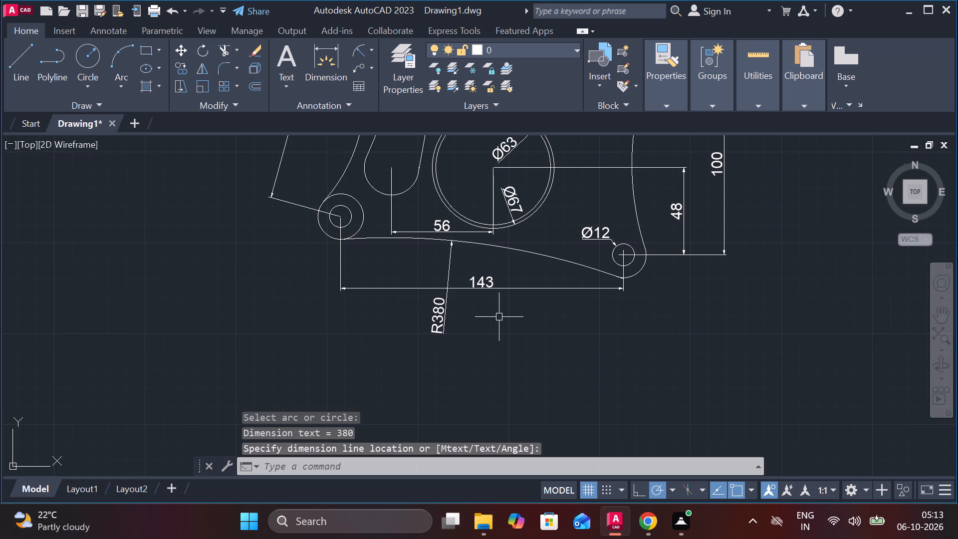
# Move the bottom horizontal dimension line further down, away from the part and below the lower arc's radius text.
pyautogui.click(486, 286)
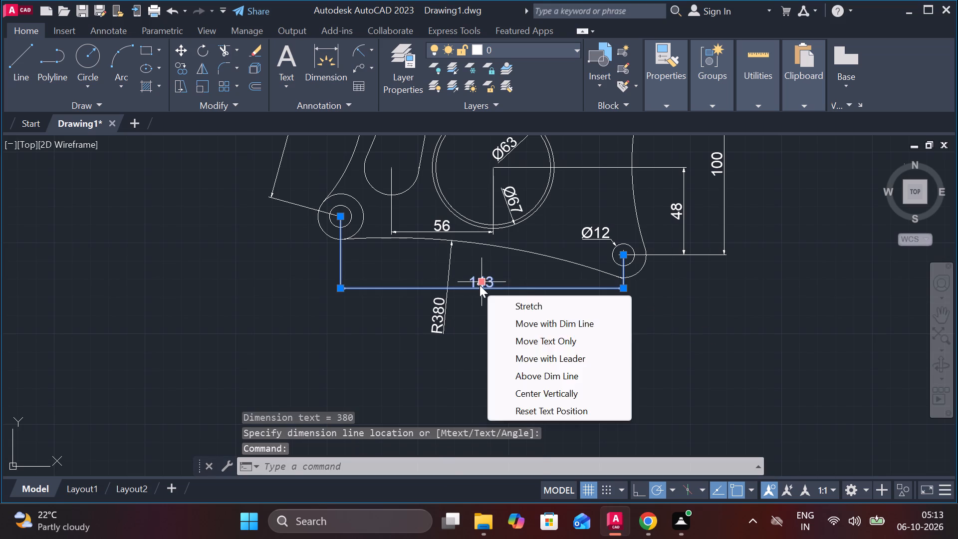
pyautogui.click(479, 285)
pyautogui.click(474, 343)
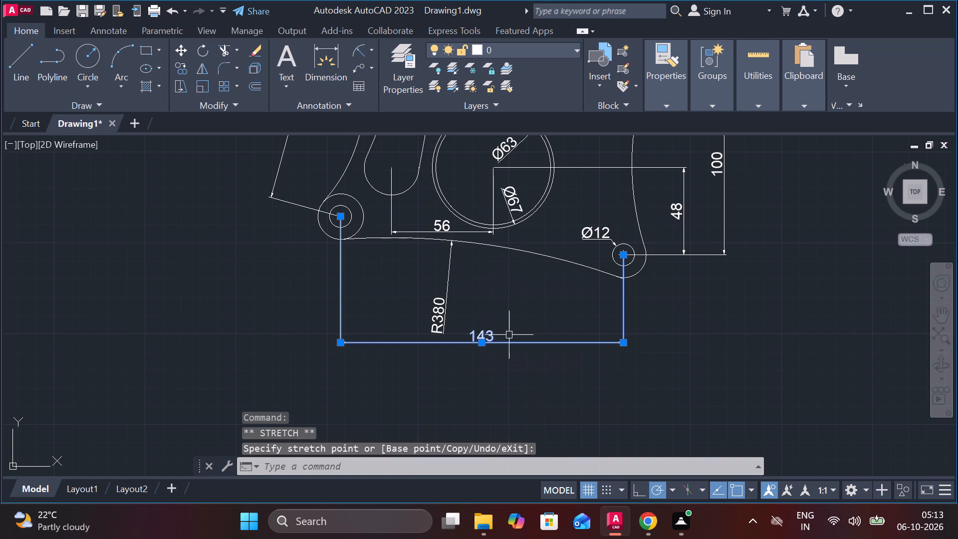
pyautogui.press('Escape')
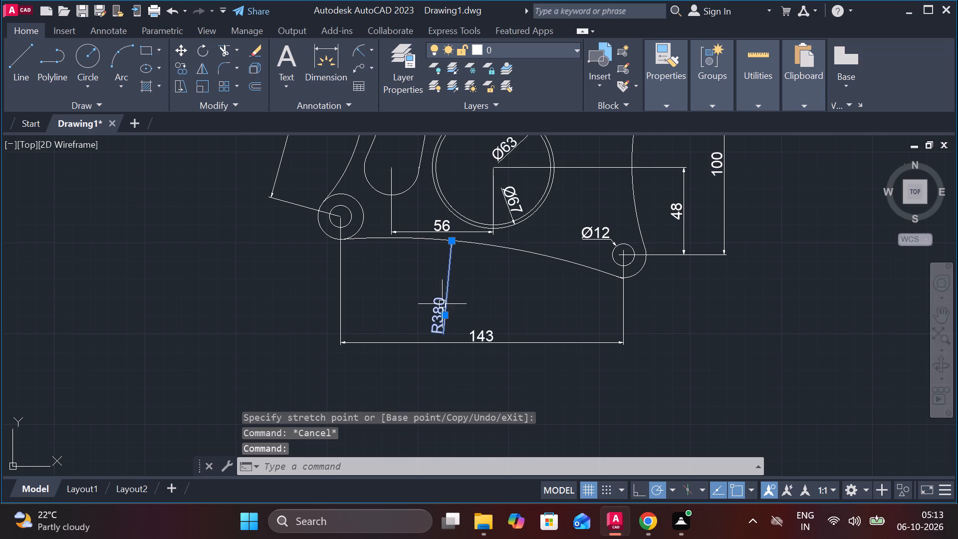
# Move the lower arc's radius dimension text closer to the arc, between the part and the bottom horizontal dimension.
pyautogui.click(442, 304)
pyautogui.click(443, 315)
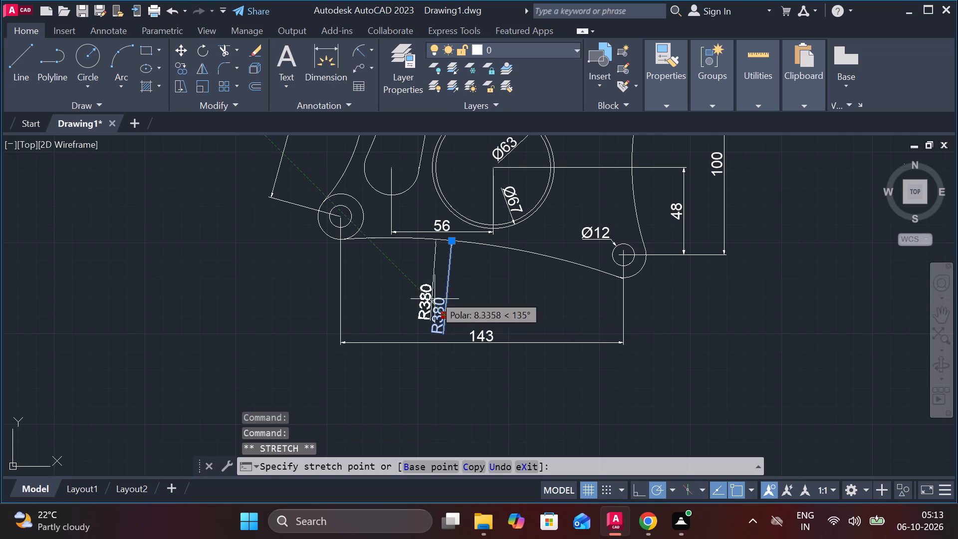
pyautogui.click(434, 279)
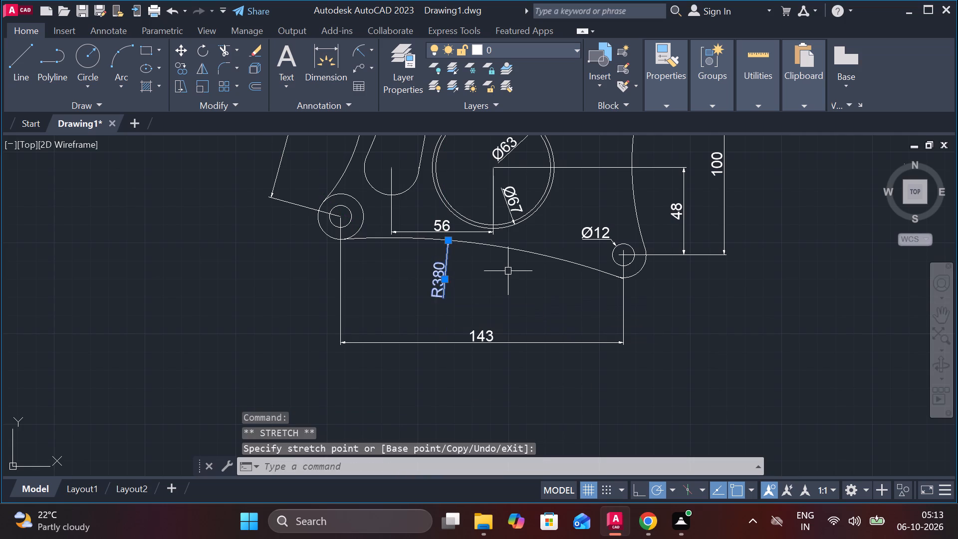
pyautogui.press('Escape')
# Add a radius dimension to the part's left concave edge arc, with its text between the arc and the aligned dimension.
pyautogui.moveTo(272, 248); pyautogui.dragTo(322, 370, button='middle')
pyautogui.press('space')
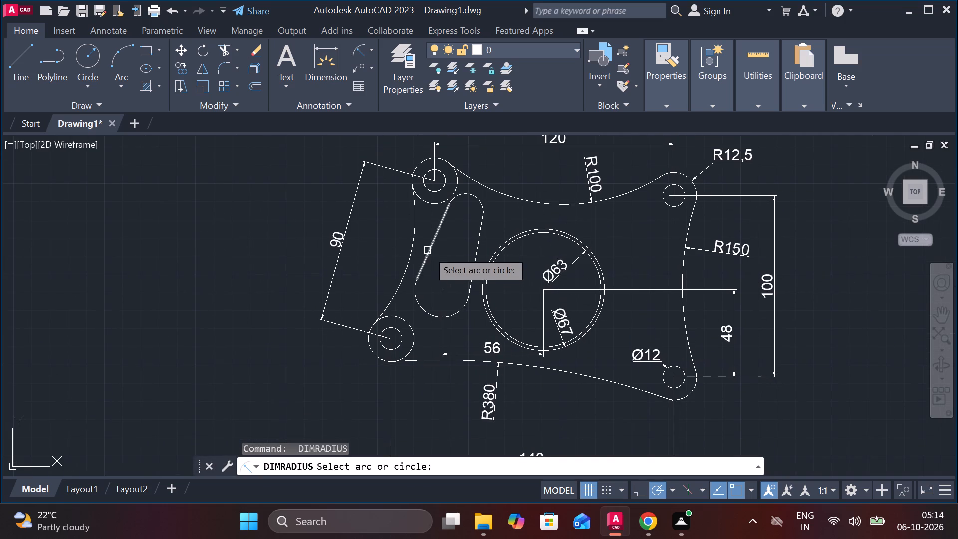
pyautogui.click(406, 258)
pyautogui.click(406, 258)
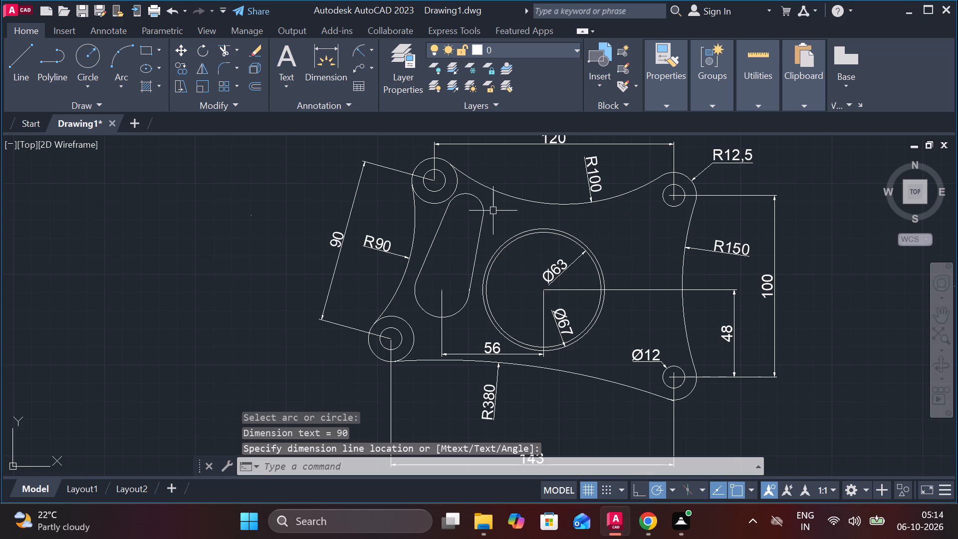
# Trim the small overhang where the slot's large lower arc meets its right-hand side line.
pyautogui.scroll(1, 493, 210)
pyautogui.press('space')
pyautogui.scroll(2, 458, 342)
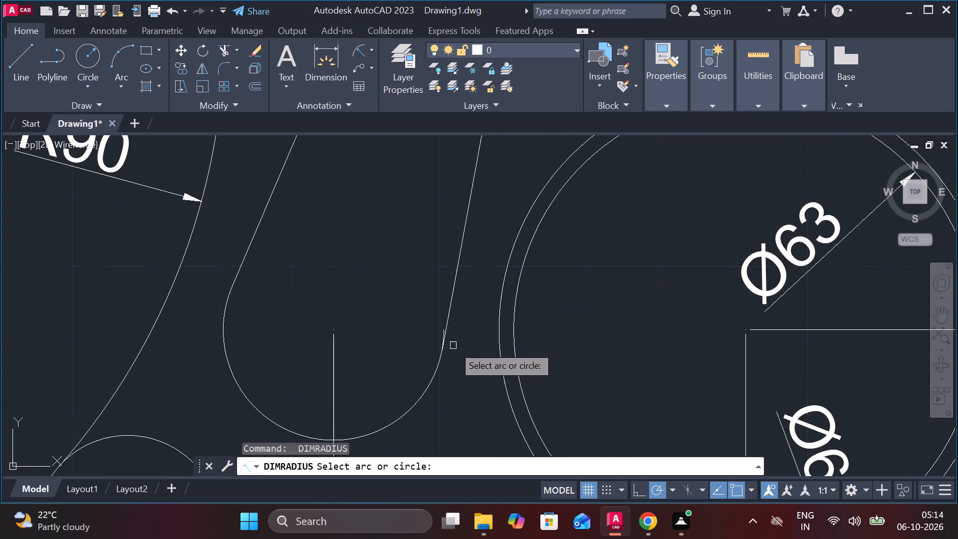
pyautogui.press('Escape')
pyautogui.write('tr')
pyautogui.press('Return')
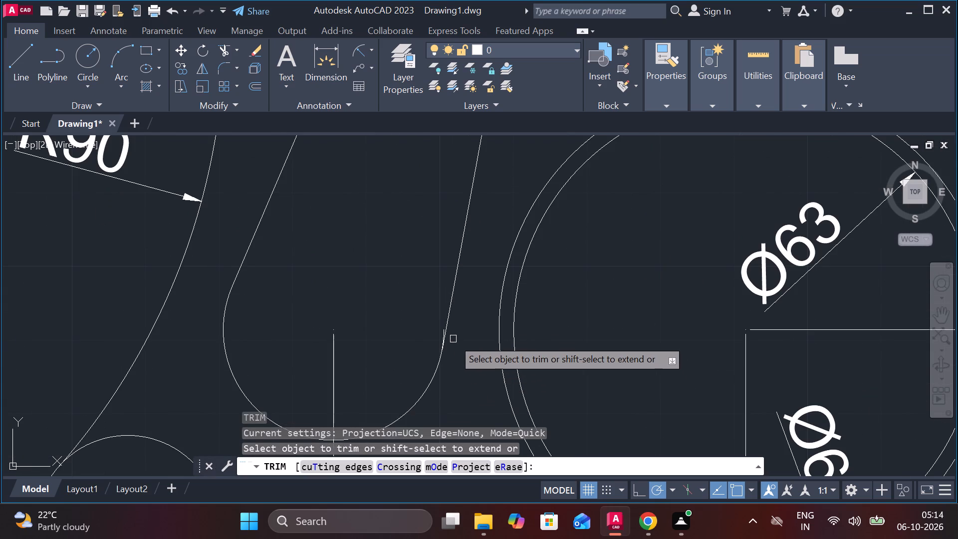
pyautogui.scroll(2, 447, 333)
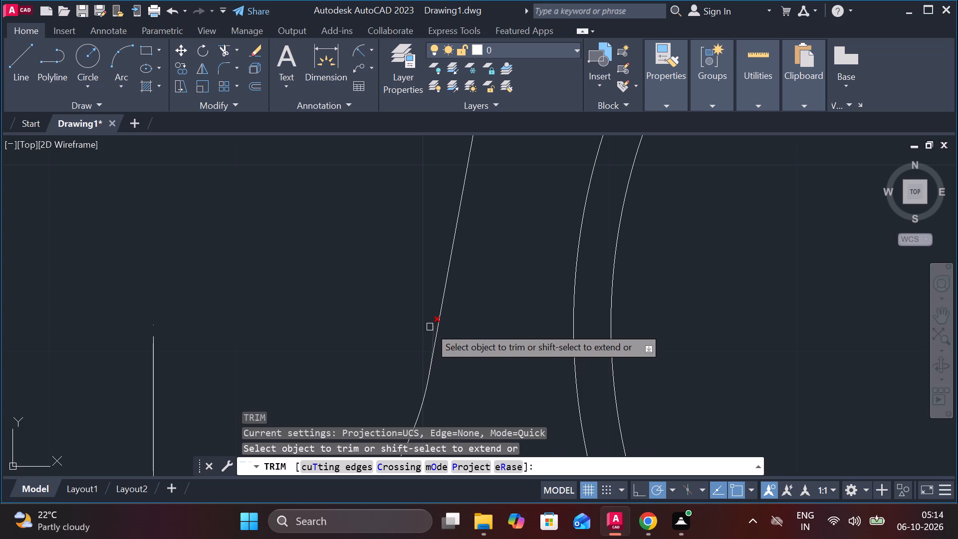
pyautogui.click(430, 327)
pyautogui.scroll(-3, 402, 275)
pyautogui.press('Escape')
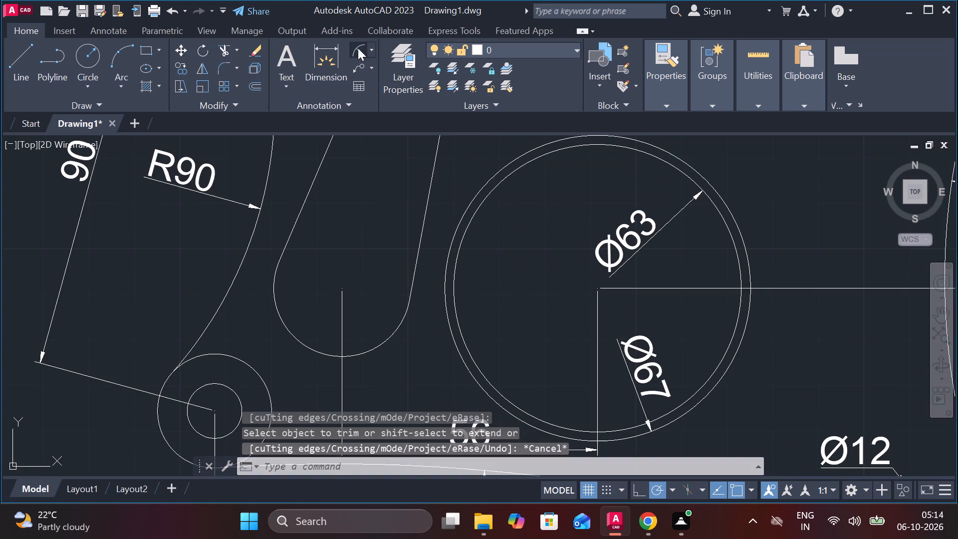
# Add a radius dimension to the slot's small upper arc, with its text above and to the right, across the part's top edge.
pyautogui.click(358, 48)
pyautogui.moveTo(374, 183); pyautogui.dragTo(327, 331, button='middle')
pyautogui.click(399, 219)
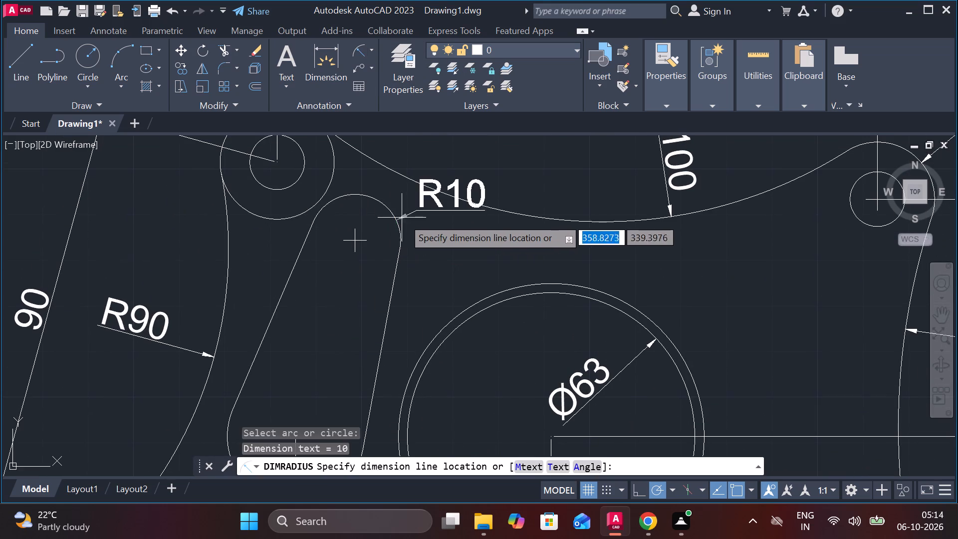
pyautogui.click(428, 169)
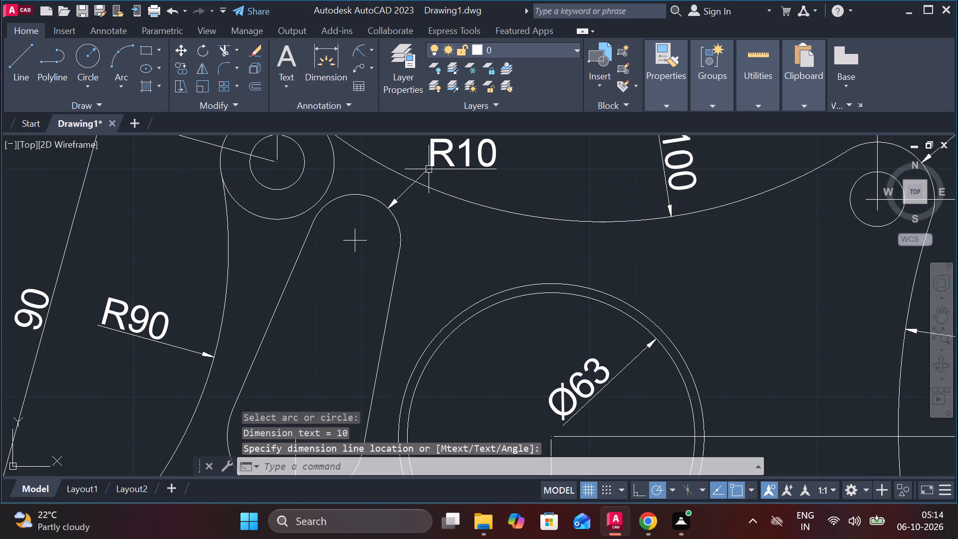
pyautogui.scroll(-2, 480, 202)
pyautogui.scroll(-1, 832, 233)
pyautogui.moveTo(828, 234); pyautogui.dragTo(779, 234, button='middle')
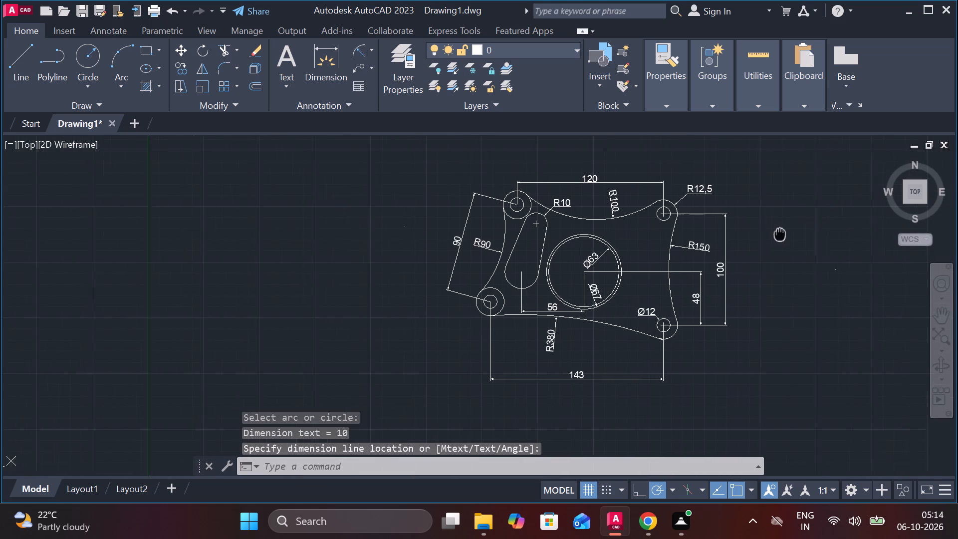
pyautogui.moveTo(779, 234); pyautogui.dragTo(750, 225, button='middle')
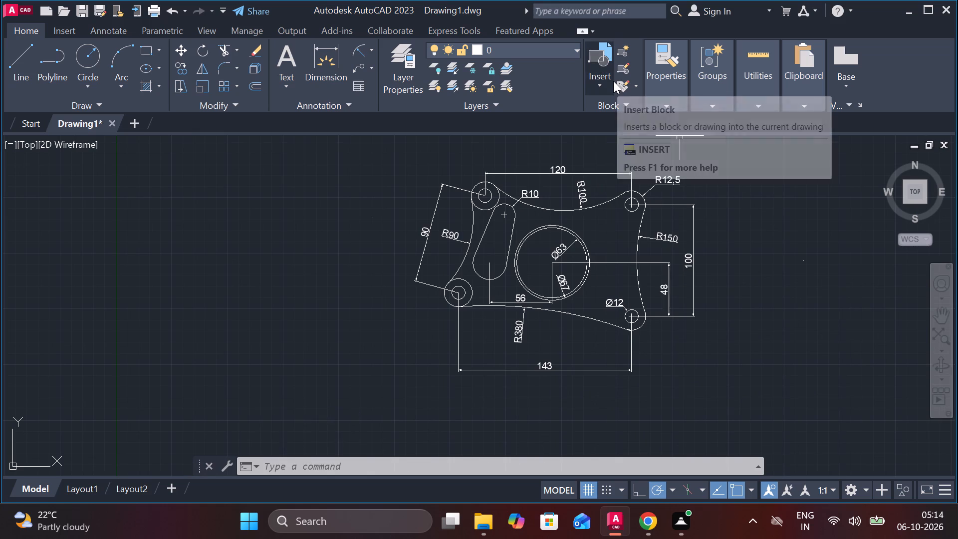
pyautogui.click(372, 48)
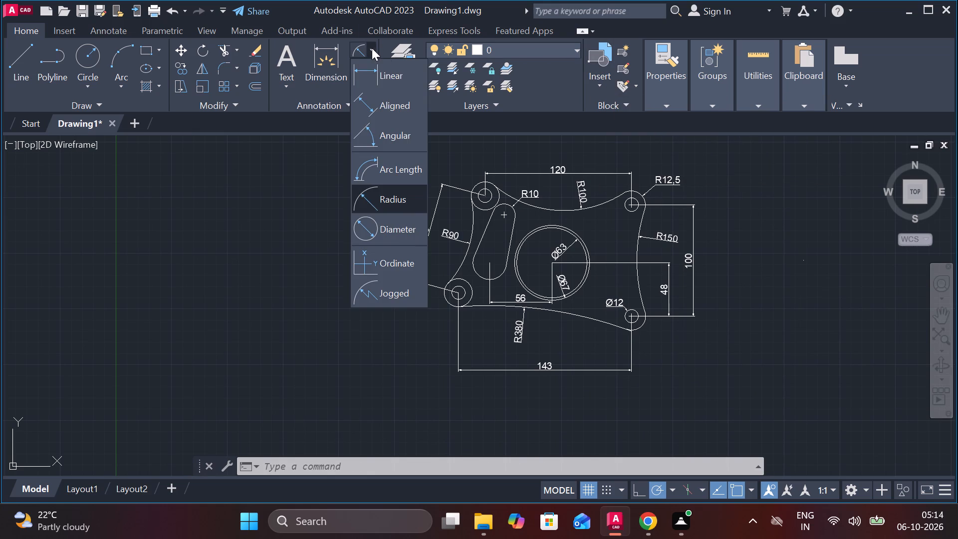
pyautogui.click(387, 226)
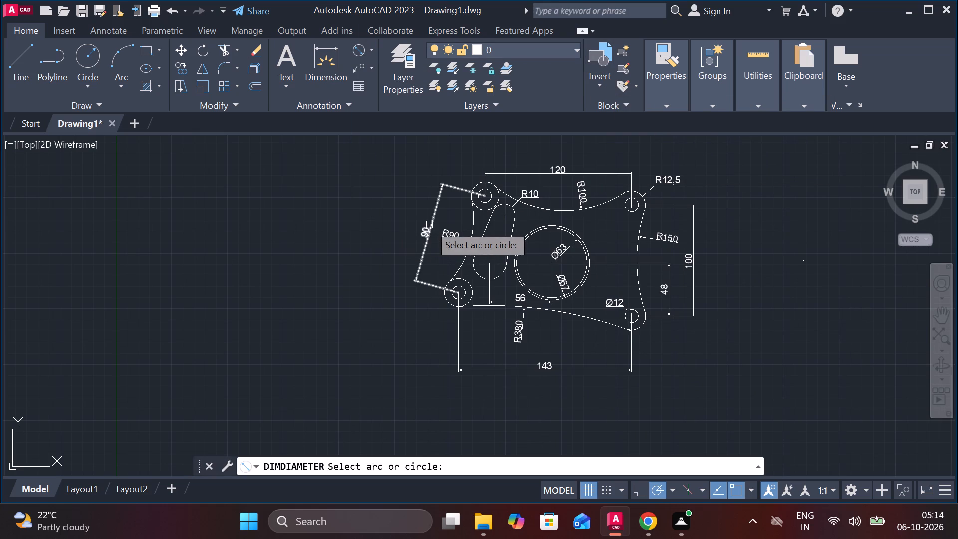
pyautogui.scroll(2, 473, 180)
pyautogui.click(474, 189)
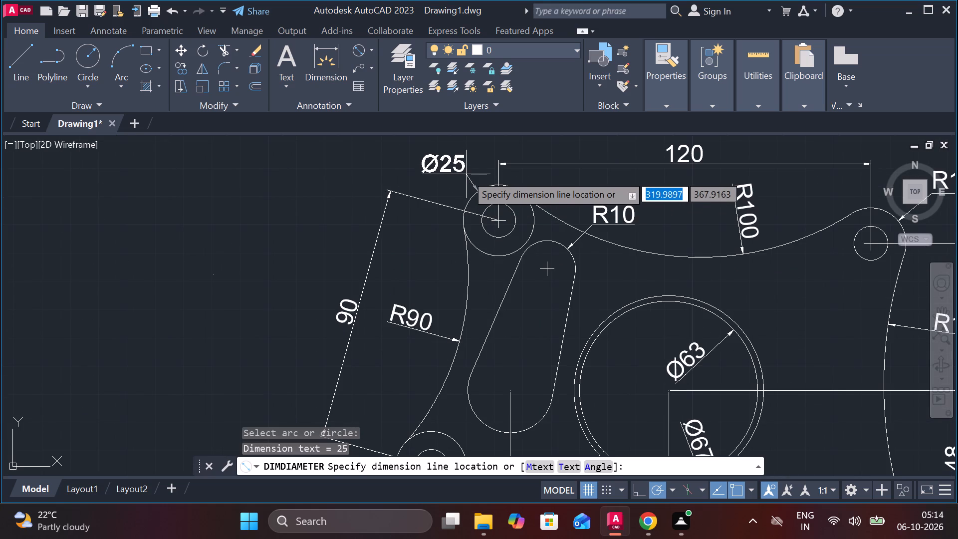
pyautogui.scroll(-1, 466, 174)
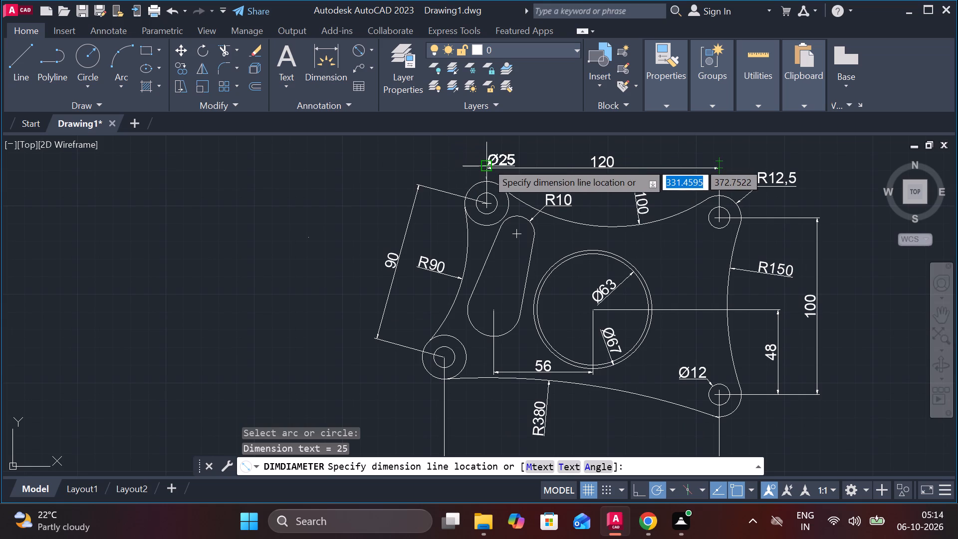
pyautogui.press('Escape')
# Trim the end of the long lower edge arc that overshoots the lower-right boss arc.
pyautogui.scroll(1, 779, 391)
pyautogui.moveTo(769, 395); pyautogui.dragTo(702, 235, button='middle')
pyautogui.scroll(2, 639, 252)
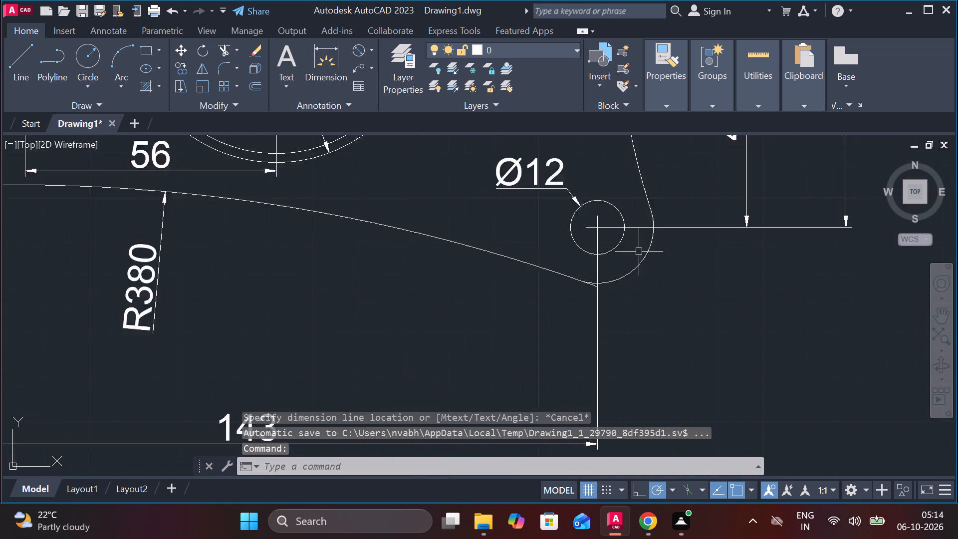
pyautogui.scroll(1, 639, 252)
pyautogui.write('tr')
pyautogui.press('Return')
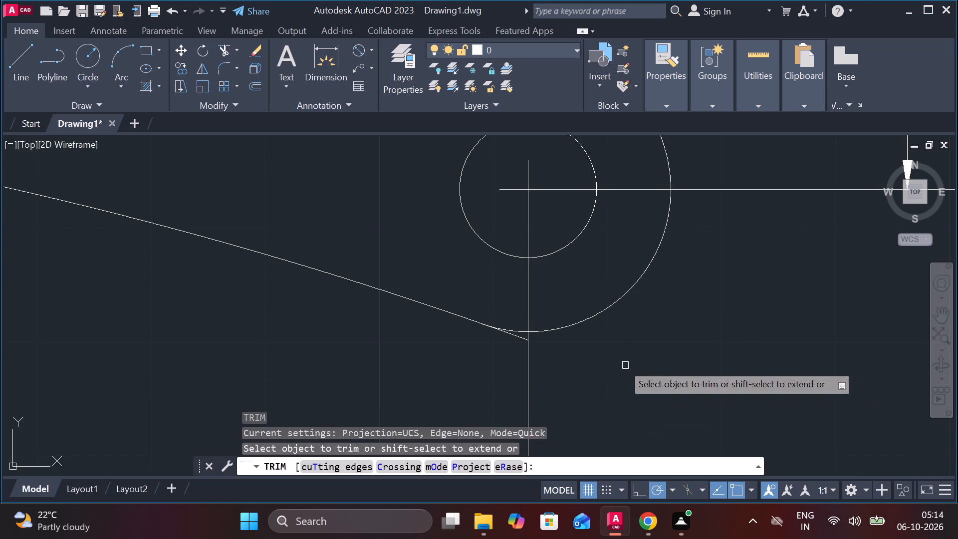
pyautogui.click(513, 339)
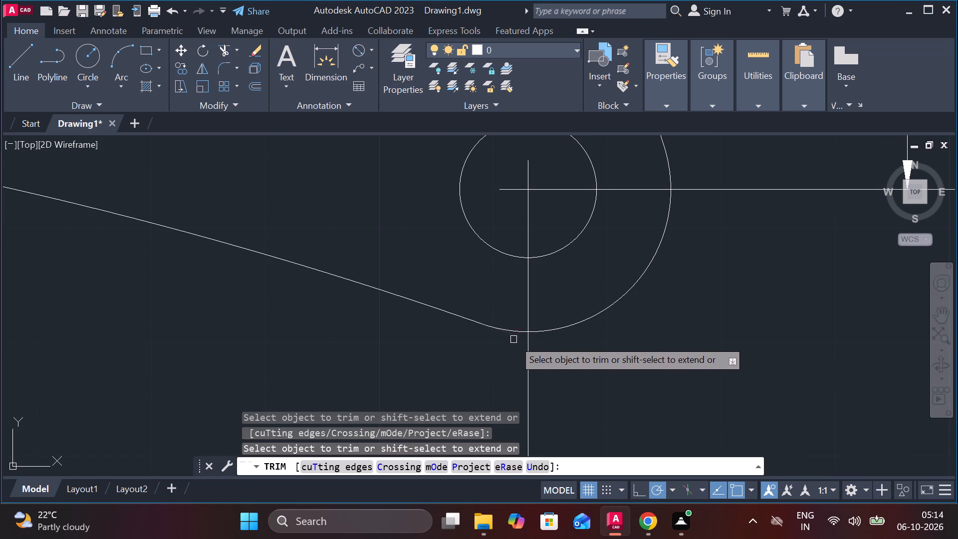
pyautogui.scroll(-4, 504, 327)
pyautogui.moveTo(702, 270); pyautogui.dragTo(741, 315, button='middle')
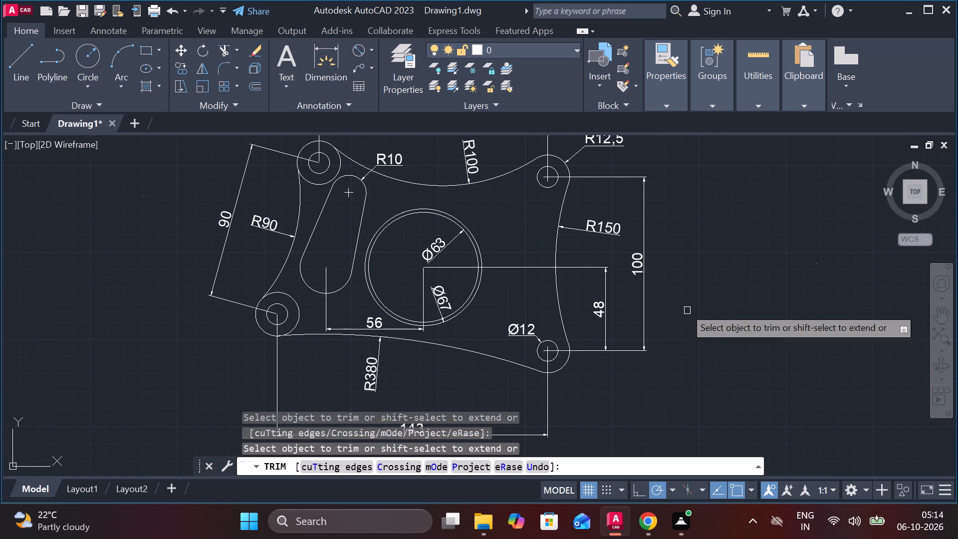
pyautogui.moveTo(193, 190); pyautogui.dragTo(251, 318, button='middle')
pyautogui.press('Escape')
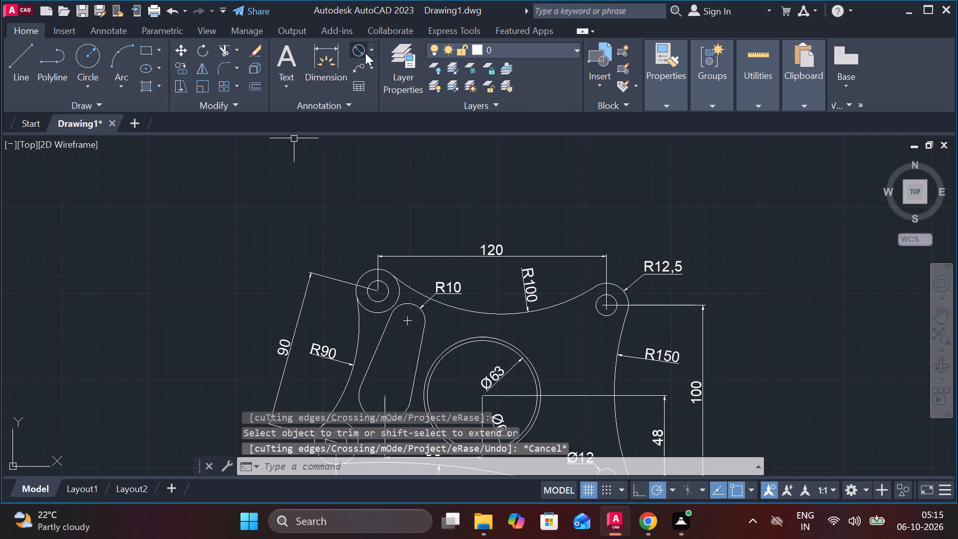
# Add a diameter dimension to the upper-left boss's outer circle, with its text above and to the left of the boss.
pyautogui.click(355, 50)
pyautogui.scroll(2, 343, 262)
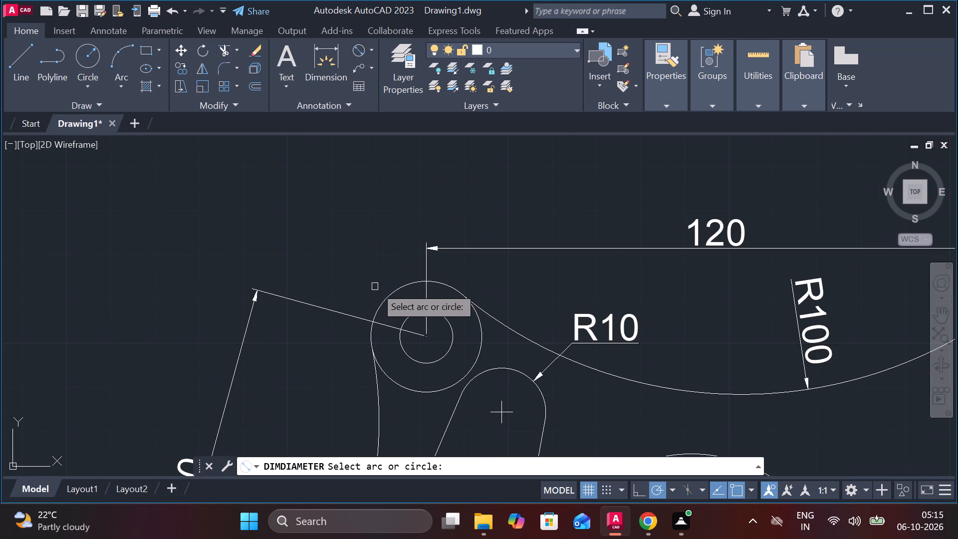
pyautogui.click(391, 290)
pyautogui.click(379, 243)
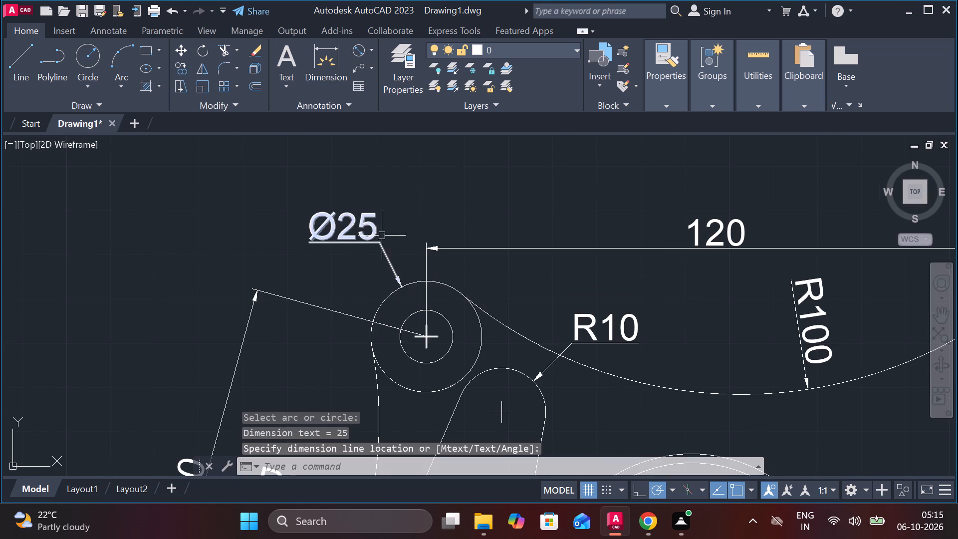
# Override the upper-left boss's outer diameter dimension text with Ø30, using the diameter symbol.
pyautogui.doubleClick(375, 224)
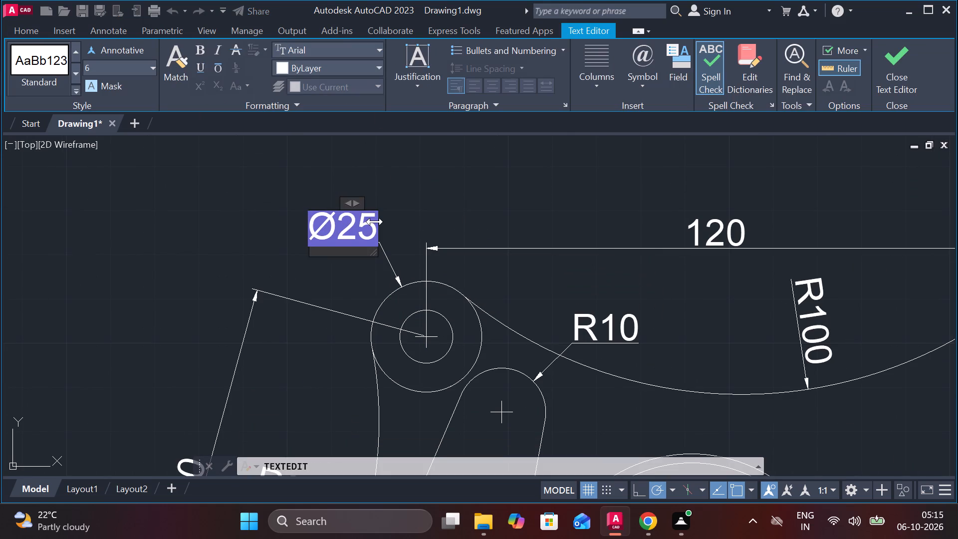
pyautogui.press('BackSpace')
pyautogui.press('Right')
pyautogui.press('Right')
pyautogui.press('BackSpace')
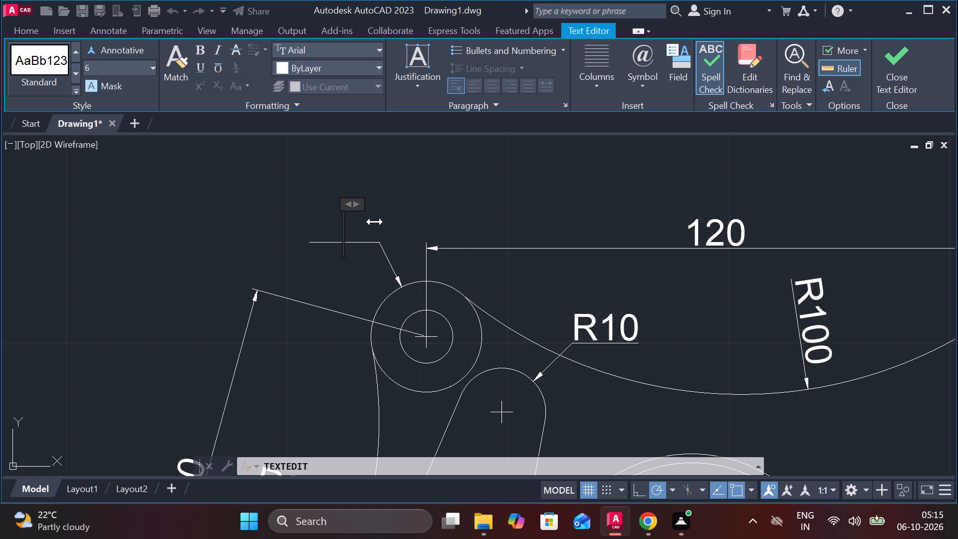
pyautogui.click(638, 61)
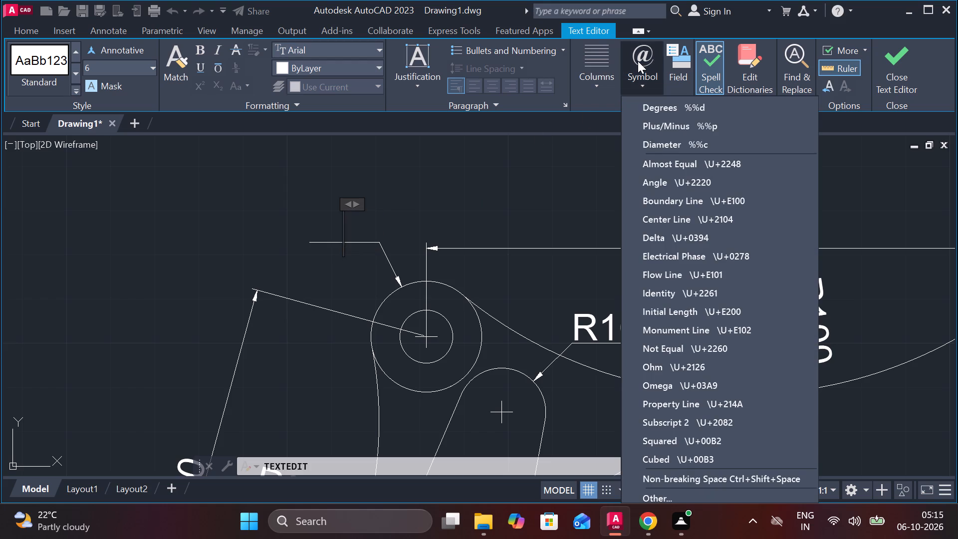
pyautogui.click(662, 148)
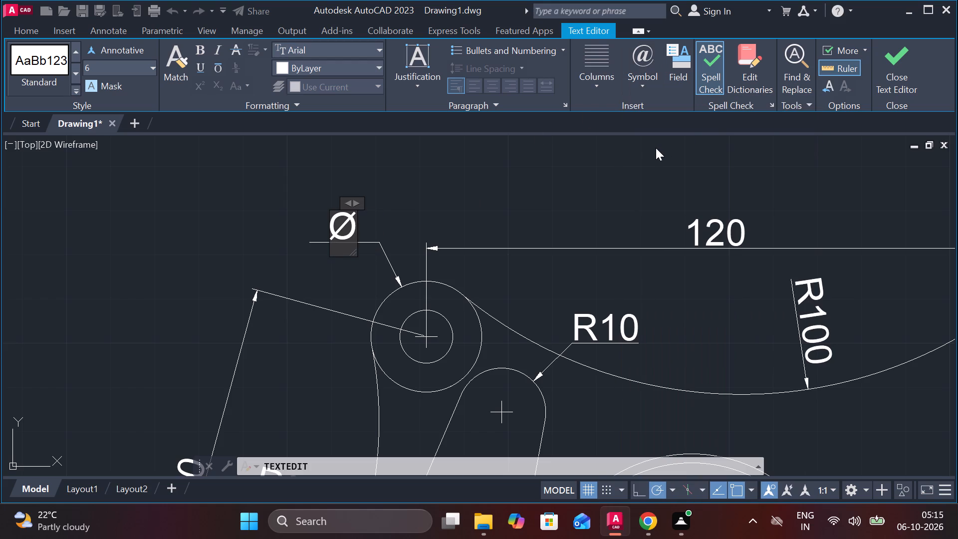
pyautogui.write('30')
pyautogui.click(906, 47)
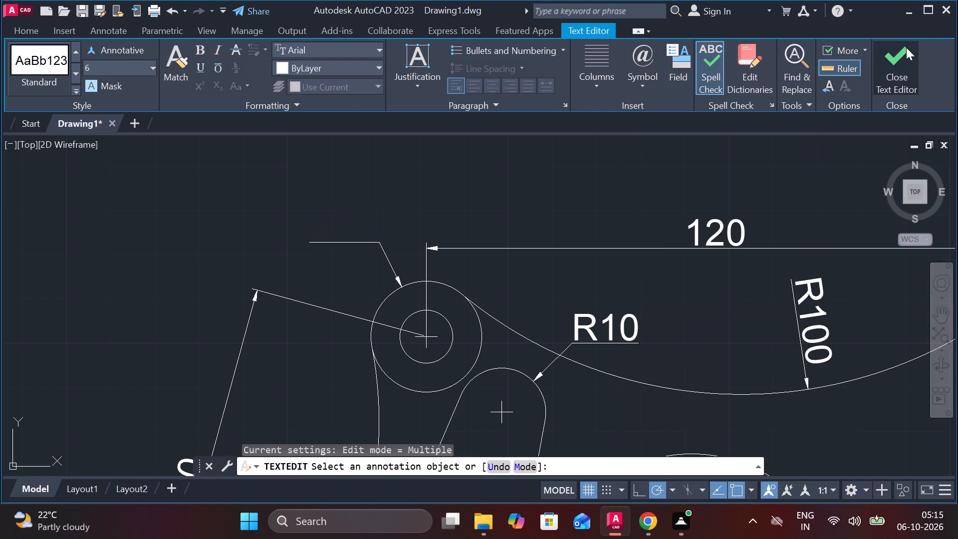
pyautogui.scroll(-3, 666, 190)
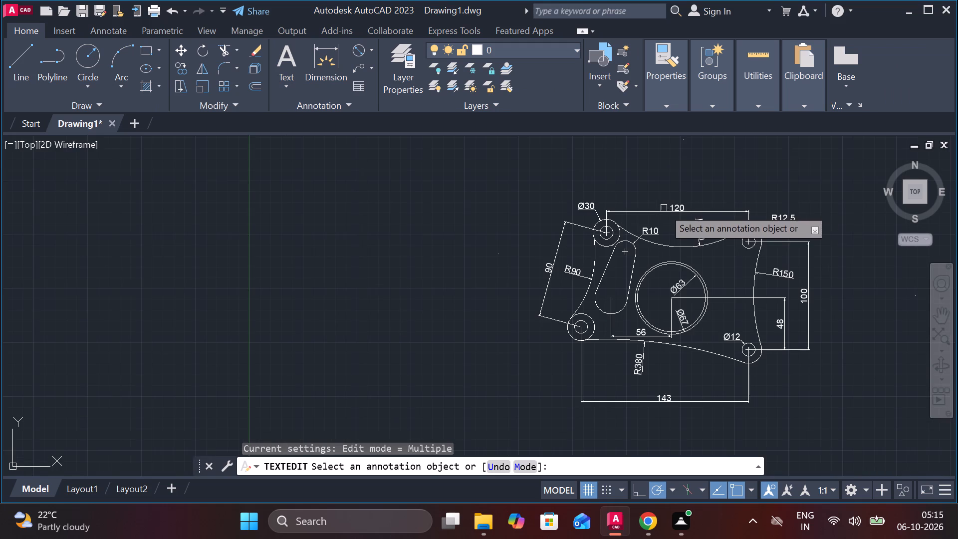
pyautogui.moveTo(663, 175); pyautogui.dragTo(477, 129, button='middle')
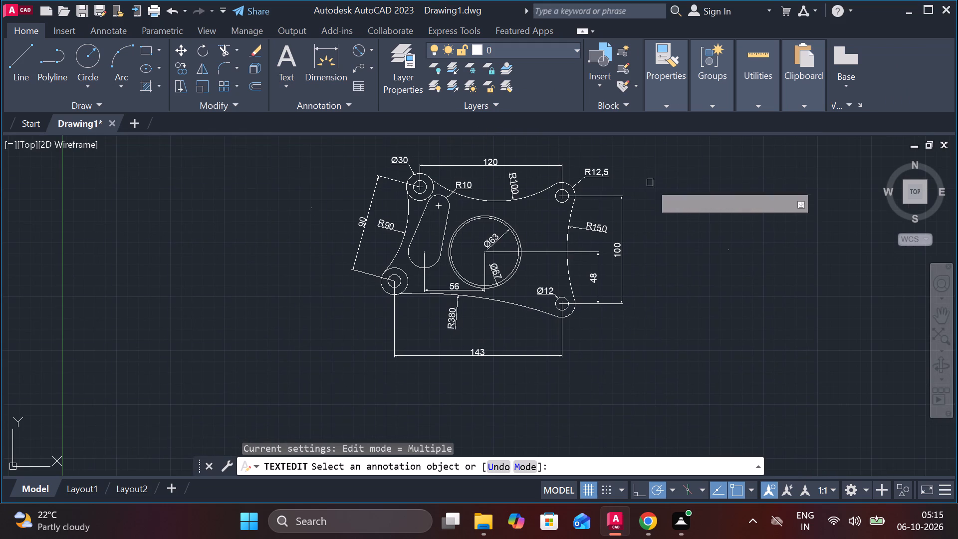
pyautogui.press('Escape')
# Draw a 190 by 65 rectangle in the empty area to the lower right of the dimensioned part.
pyautogui.moveTo(670, 365); pyautogui.dragTo(627, 359, button='middle')
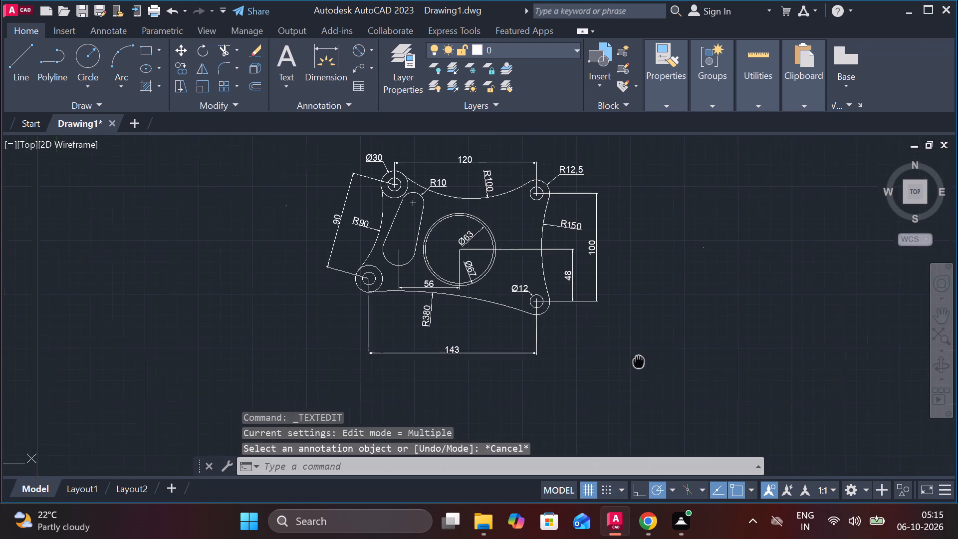
pyautogui.moveTo(627, 359); pyautogui.dragTo(536, 313, button='middle')
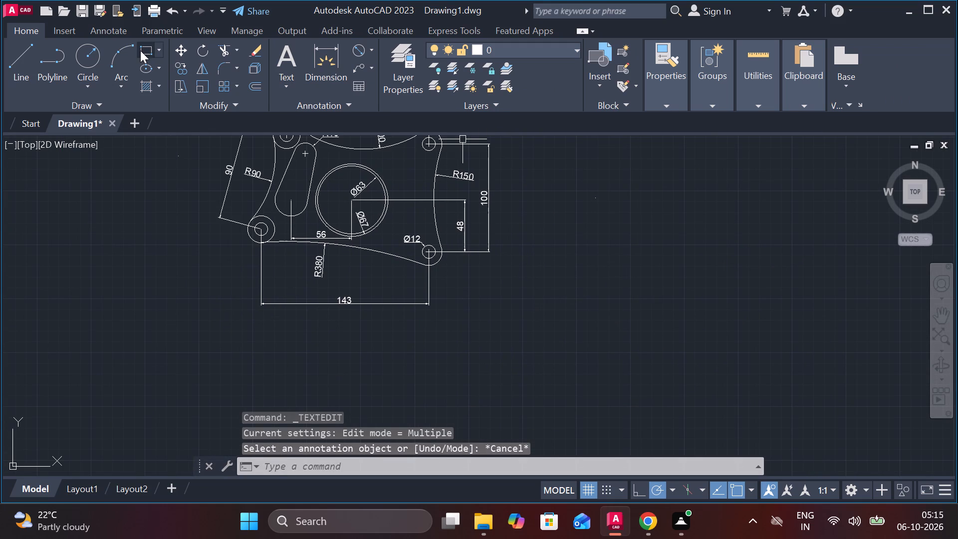
pyautogui.click(140, 50)
pyautogui.click(551, 271)
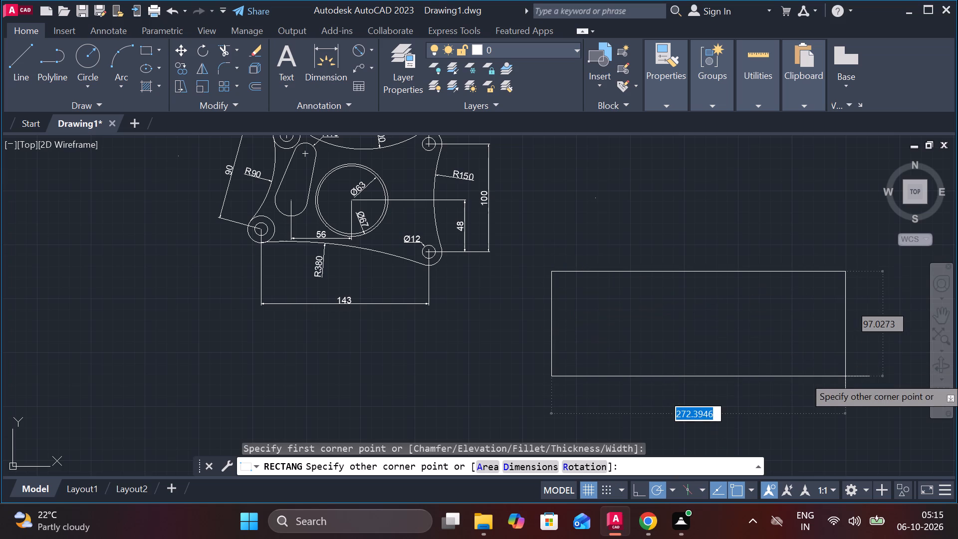
pyautogui.write('190')
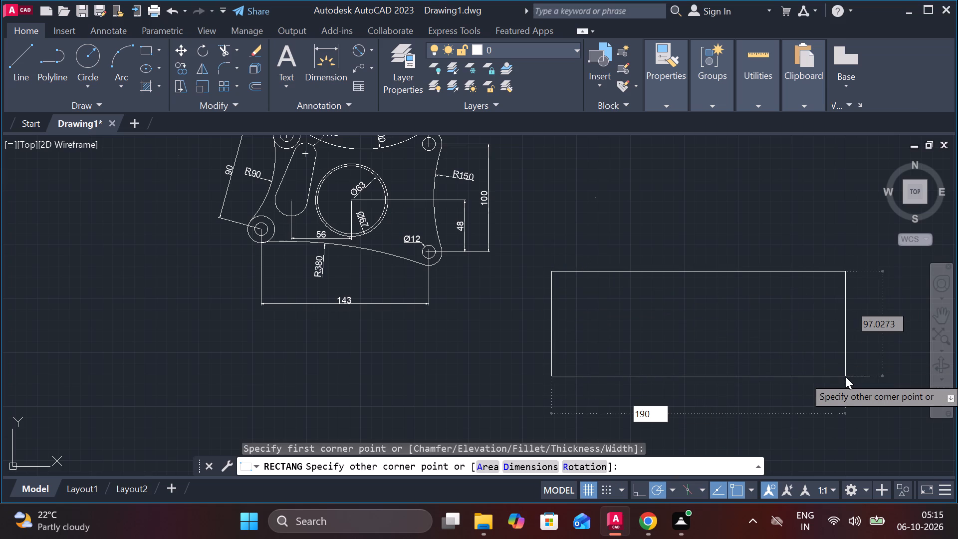
pyautogui.press('Tab')
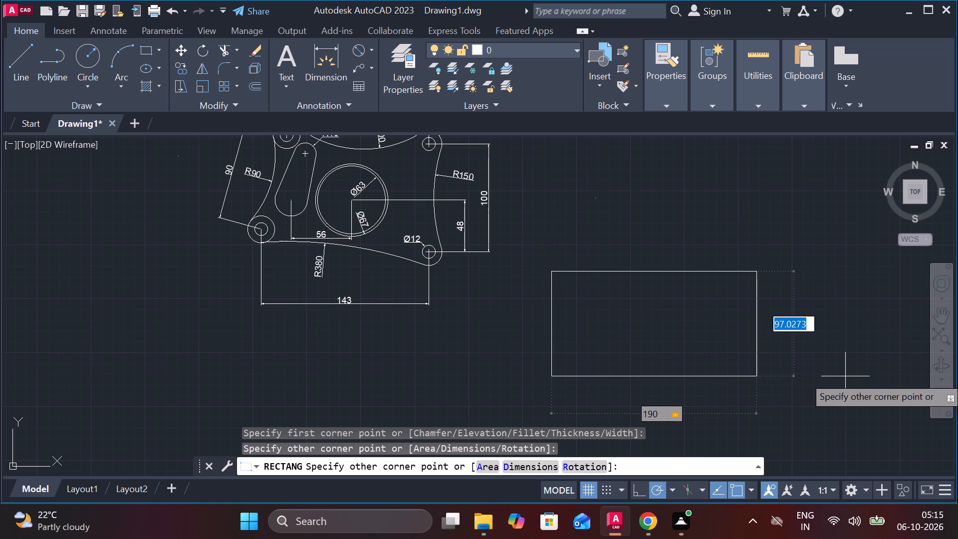
pyautogui.write('65')
pyautogui.press('Return')
# Explode the new rectangle into separate lines.
pyautogui.click(537, 233)
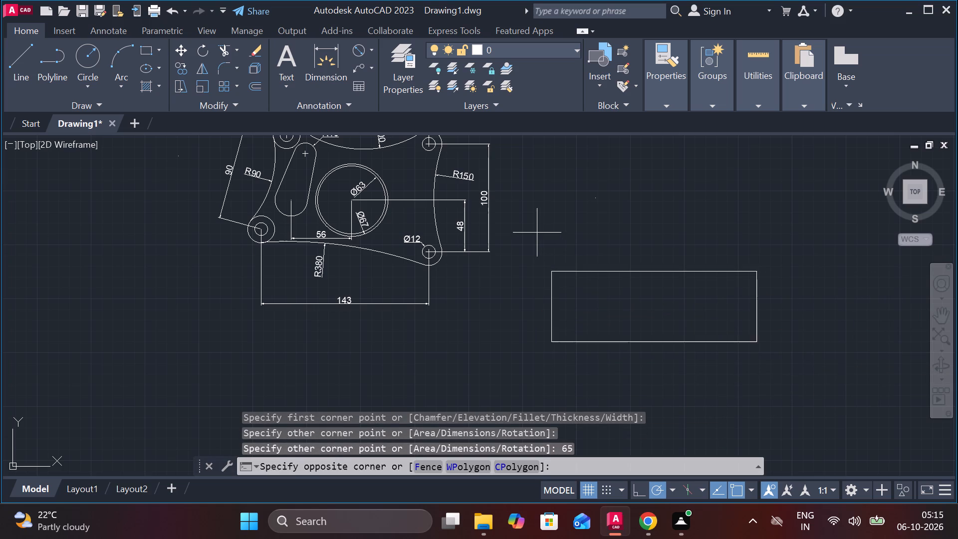
pyautogui.click(809, 374)
pyautogui.write('ex')
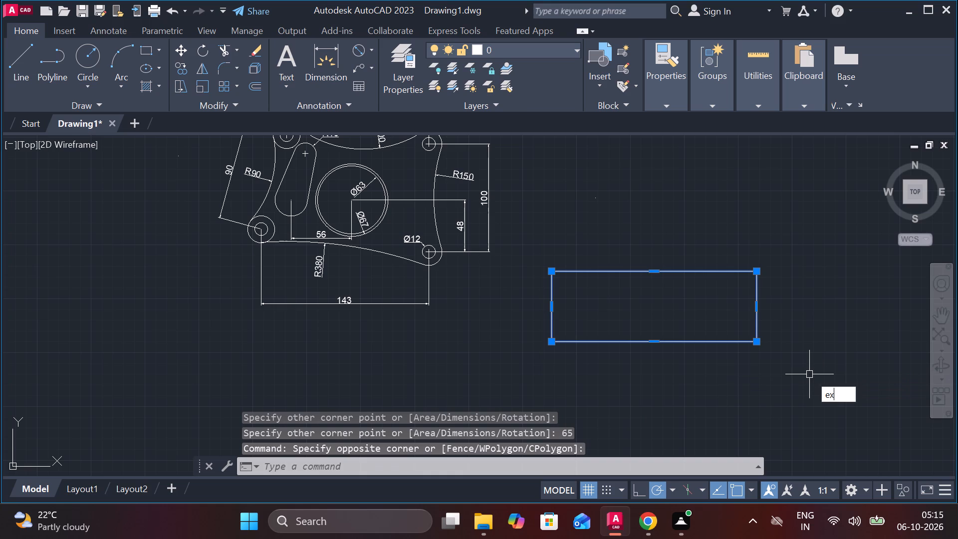
pyautogui.click(835, 418)
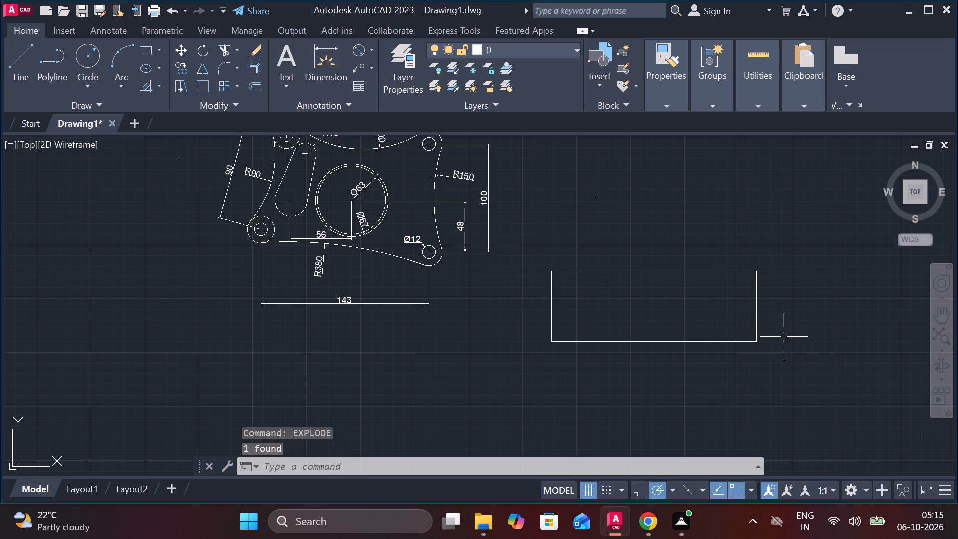
# Offset the rectangle's right edge inward three times in succession, spacing the vertical lines 25 apart.
pyautogui.press('o')
pyautogui.press('Return')
pyautogui.press('Return')
pyautogui.click(761, 310)
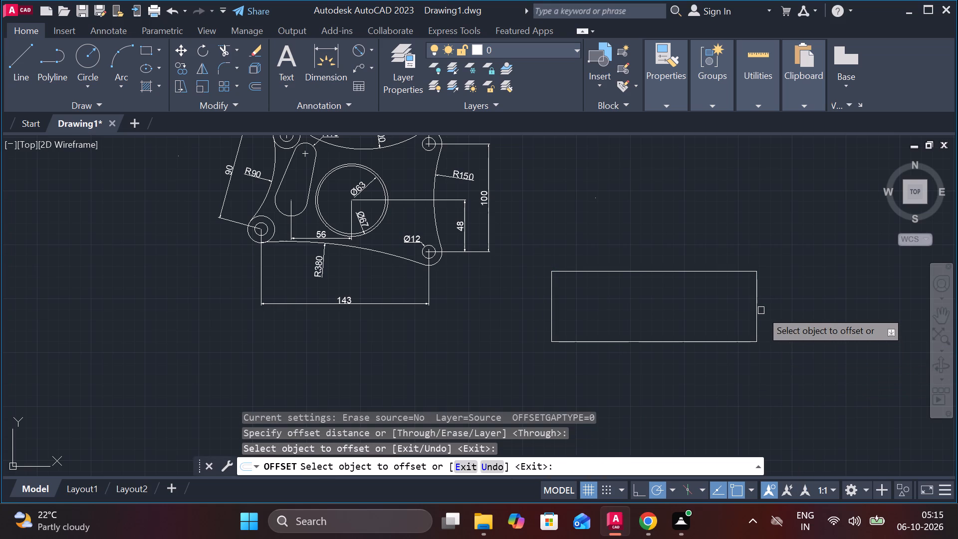
pyautogui.click(756, 306)
pyautogui.write('25')
pyautogui.press('Return')
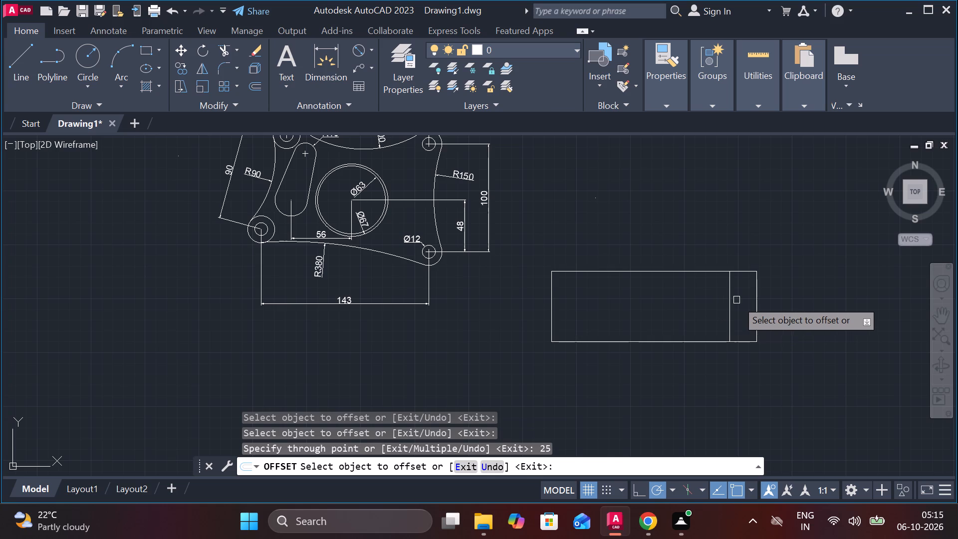
pyautogui.click(729, 305)
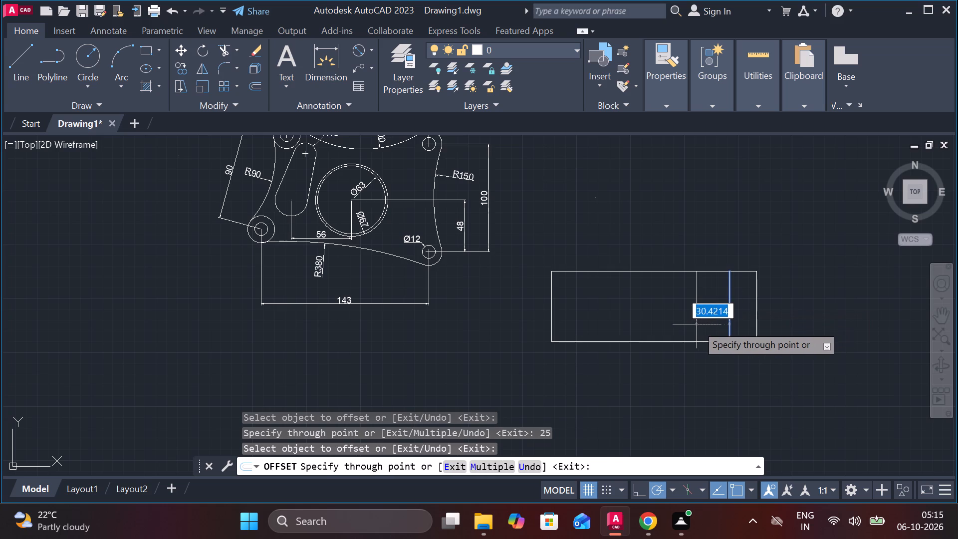
pyautogui.write('25')
pyautogui.press('Return')
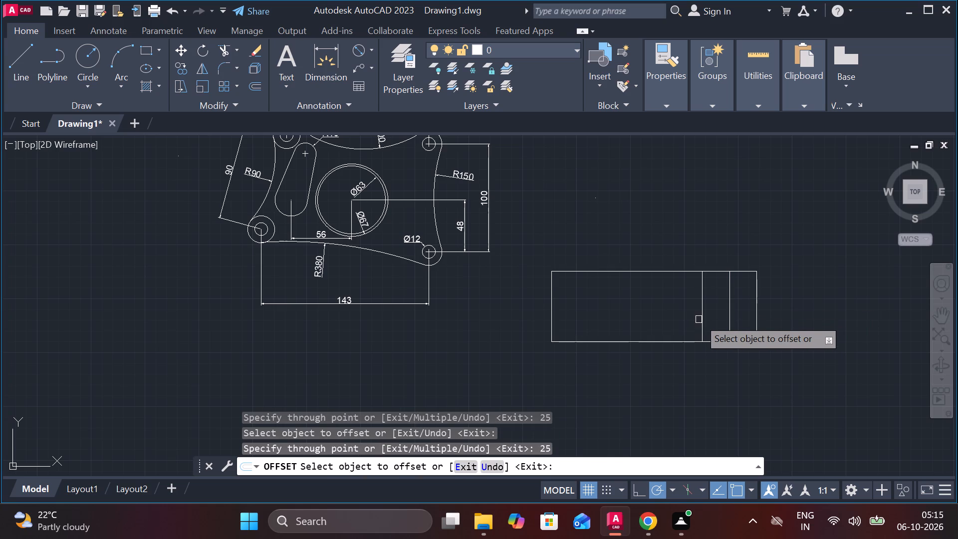
pyautogui.click(704, 309)
pyautogui.write('25')
pyautogui.press('Return')
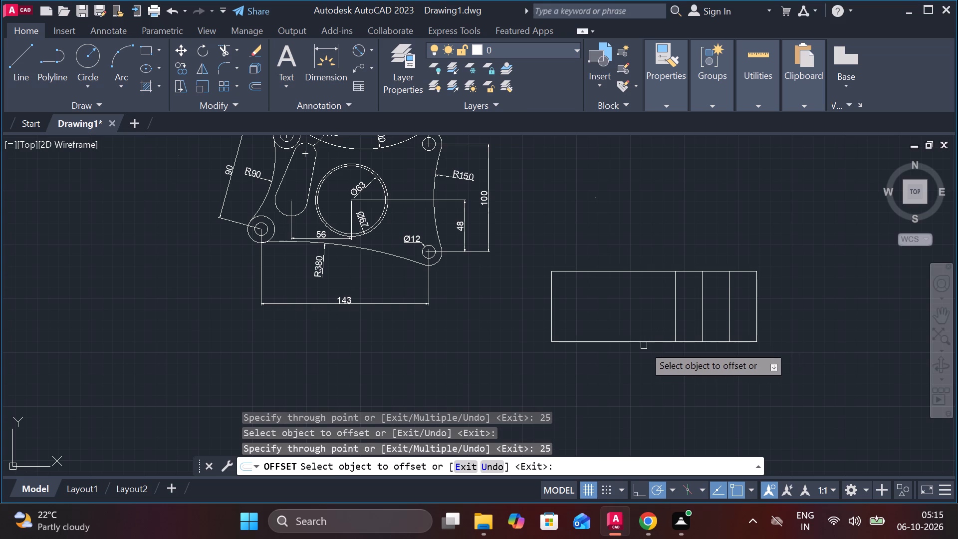
# Offset the rectangle's bottom edge 20 upward and its left edge 25 inward.
pyautogui.click(640, 344)
pyautogui.write('20')
pyautogui.press('Return')
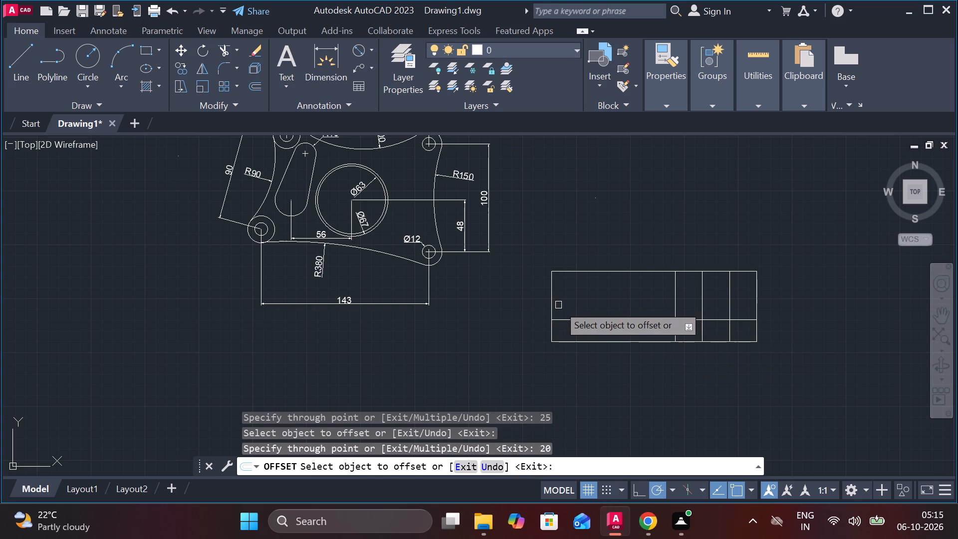
pyautogui.click(550, 298)
pyautogui.write('25')
pyautogui.press('Return')
pyautogui.moveTo(629, 311); pyautogui.dragTo(599, 309, button='middle')
pyautogui.scroll(2, 599, 309)
pyautogui.moveTo(603, 300); pyautogui.dragTo(482, 284, button='middle')
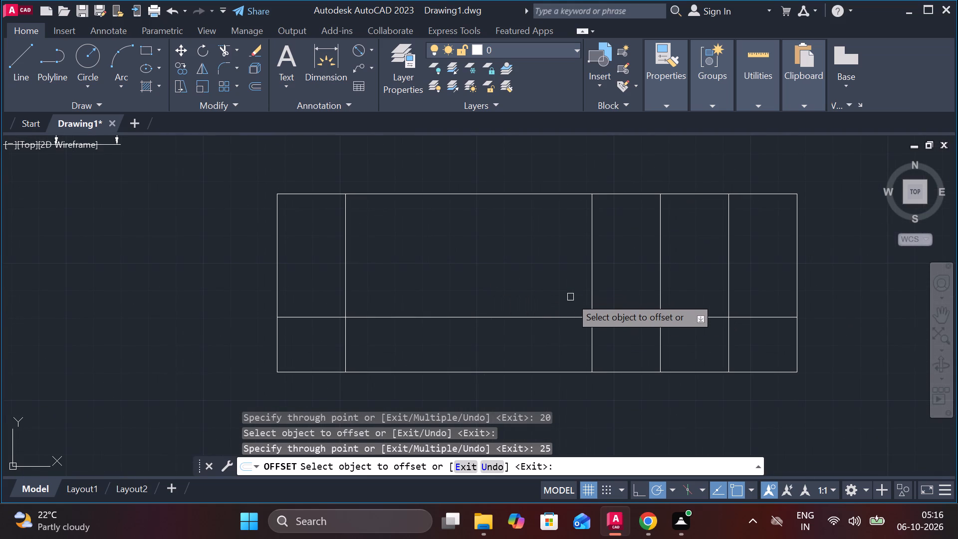
pyautogui.press('Escape')
# Trim the left inner vertical above the horizontal line, and the horizontal's middle span, leaving a small box in the lower-left corner.
pyautogui.write('tr')
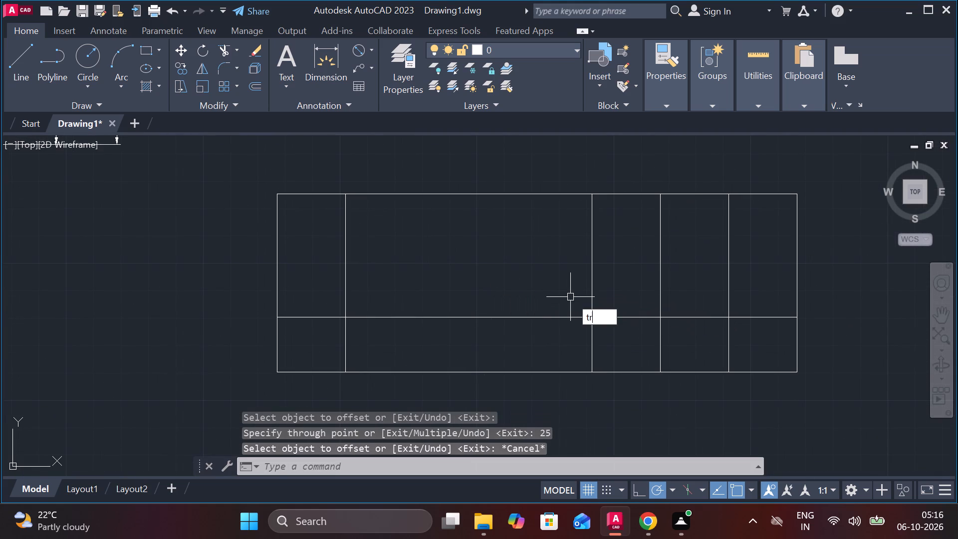
pyautogui.press('Return')
pyautogui.click(348, 287)
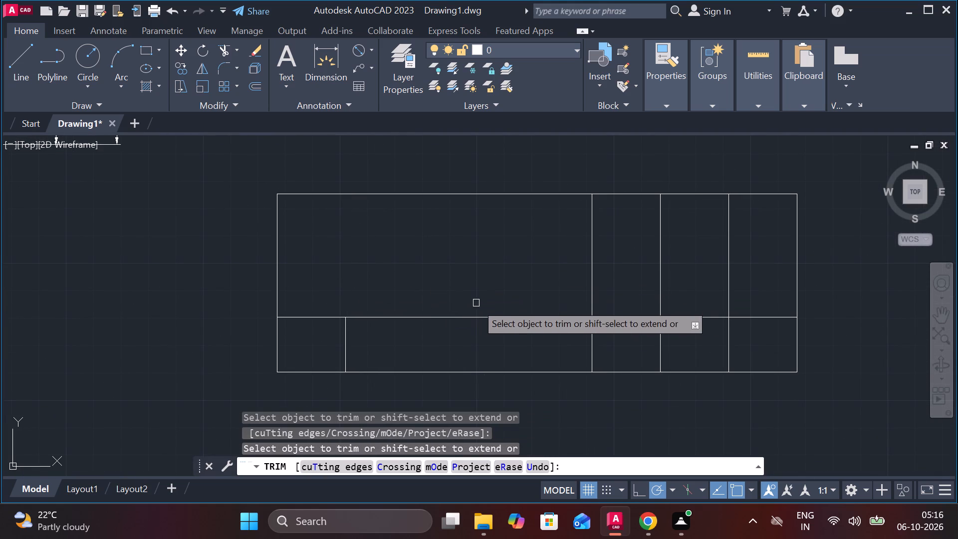
pyautogui.click(476, 311)
pyautogui.click(477, 318)
pyautogui.press('Escape')
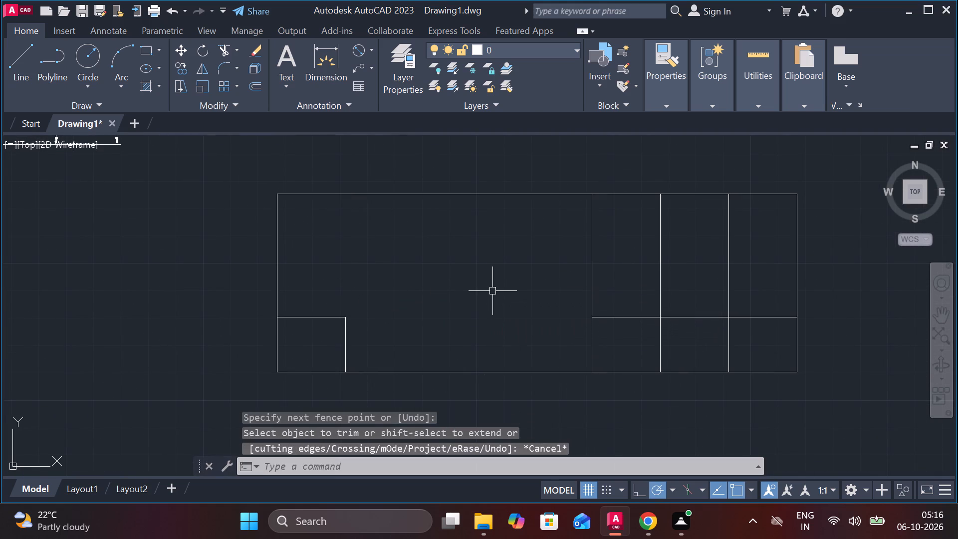
# Copy the remaining right-hand horizontal line straight up at distances of 7, 14, 21, 28 and 35.
pyautogui.moveTo(490, 291); pyautogui.dragTo(373, 309, button='middle')
pyautogui.click(646, 335)
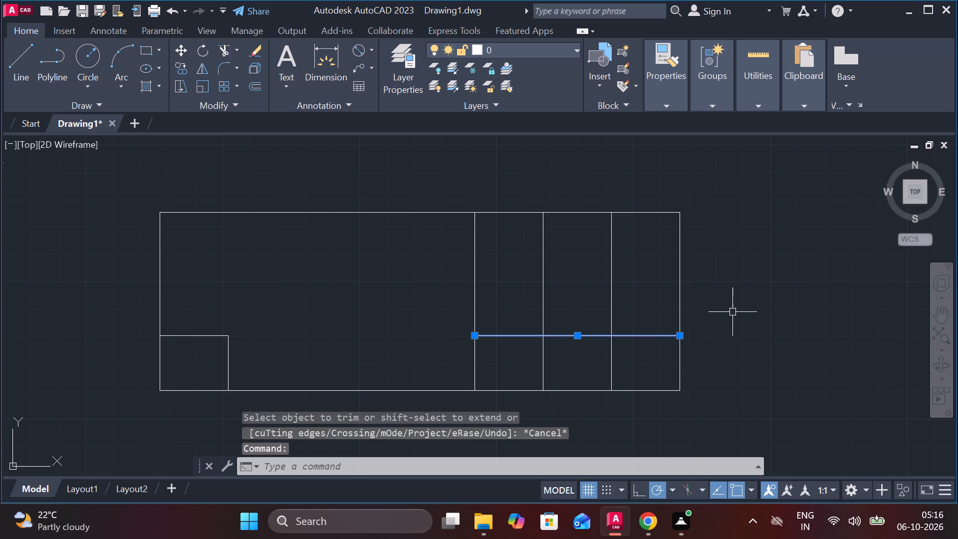
pyautogui.write('co')
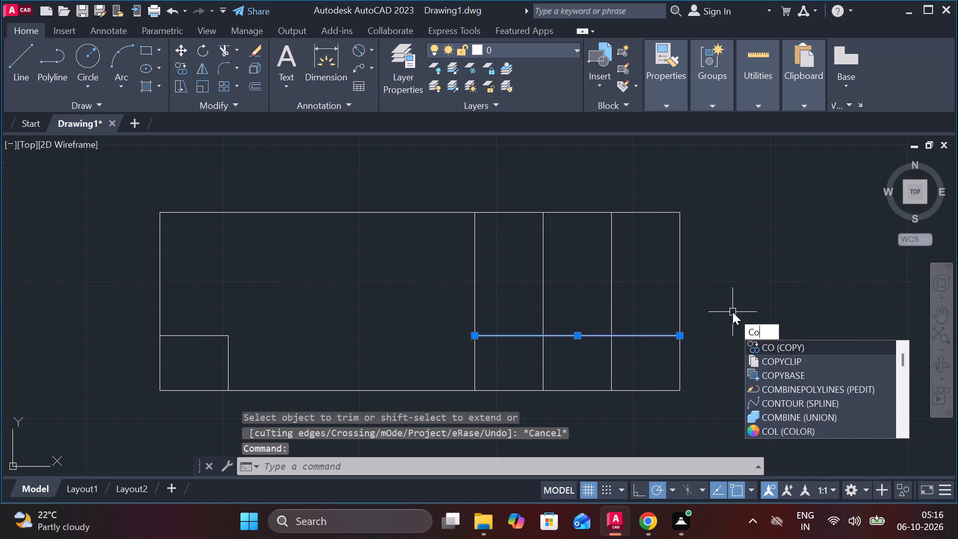
pyautogui.press('Return')
pyautogui.click(680, 336)
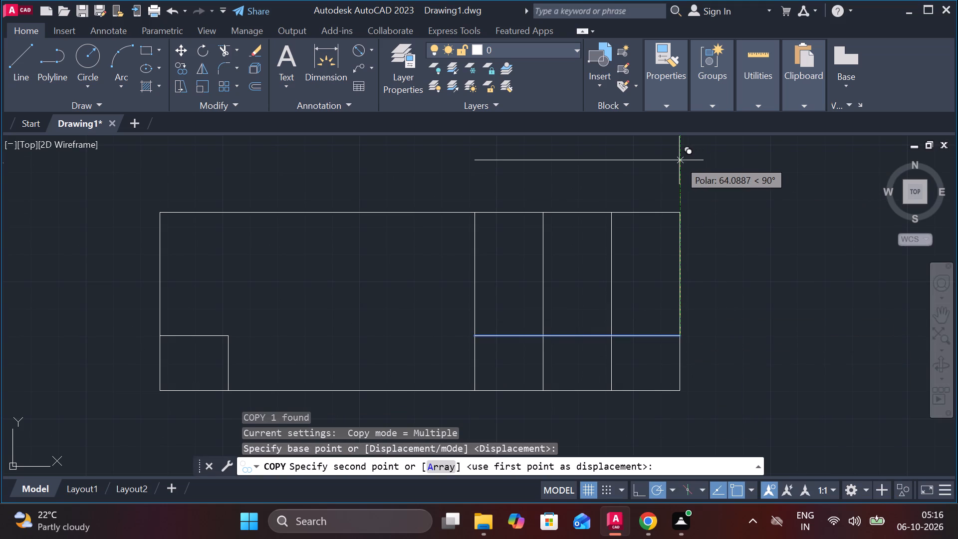
pyautogui.press('7')
pyautogui.press('Return')
pyautogui.press('1')
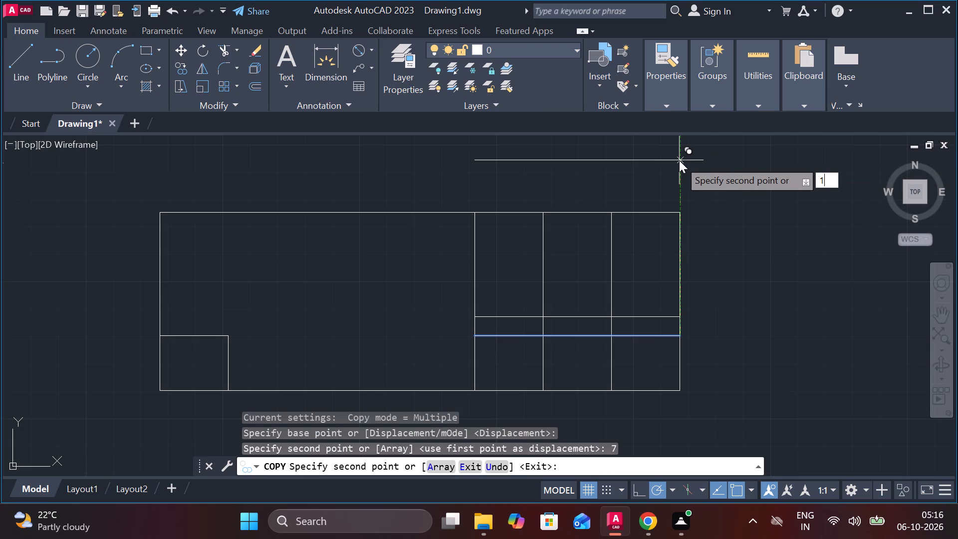
pyautogui.press('4')
pyautogui.press('Return')
pyautogui.write('21')
pyautogui.press('Return')
pyautogui.write('28')
pyautogui.press('Return')
pyautogui.press('3')
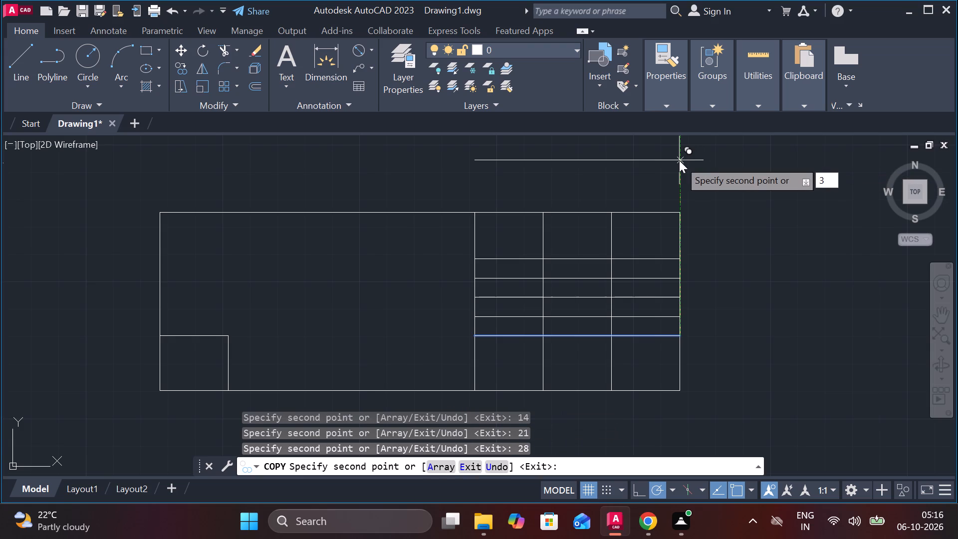
pyautogui.press('5')
pyautogui.press('Return')
pyautogui.press('Escape')
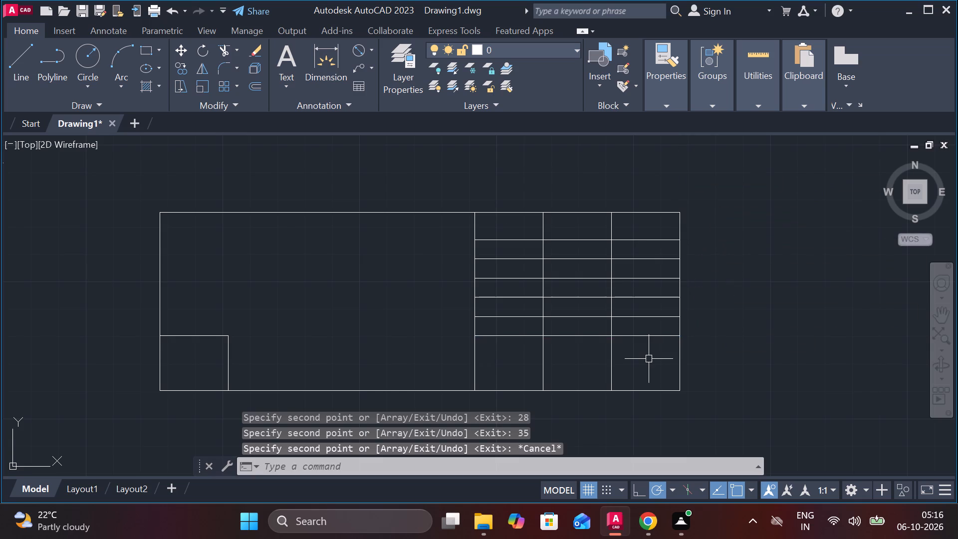
# Trim the two inner vertical lines of the right-hand grid below its lowest horizontal line.
pyautogui.write('tr')
pyautogui.press('Return')
pyautogui.moveTo(643, 360); pyautogui.dragTo(538, 371)
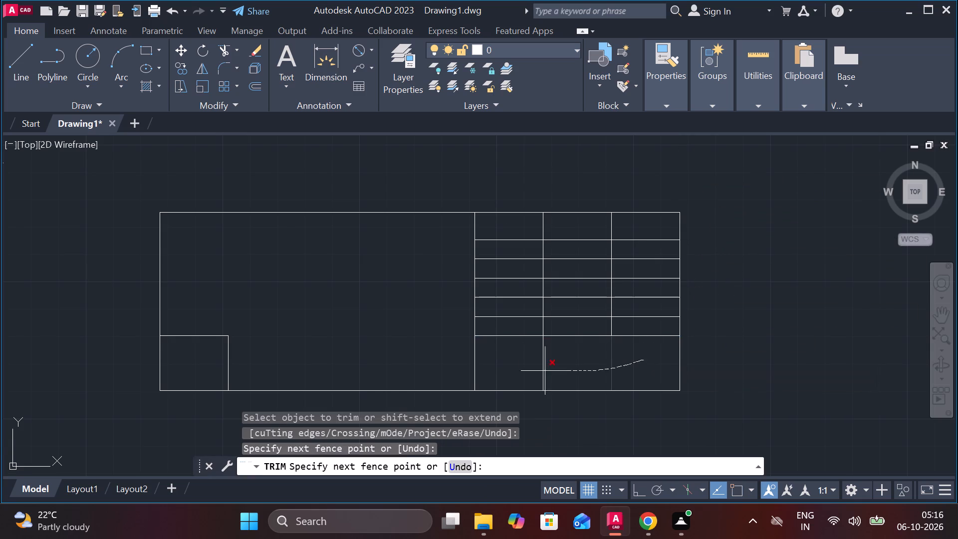
pyautogui.moveTo(538, 371); pyautogui.dragTo(515, 368)
pyautogui.scroll(1, 753, 209)
pyautogui.moveTo(745, 210); pyautogui.dragTo(826, 218, button='middle')
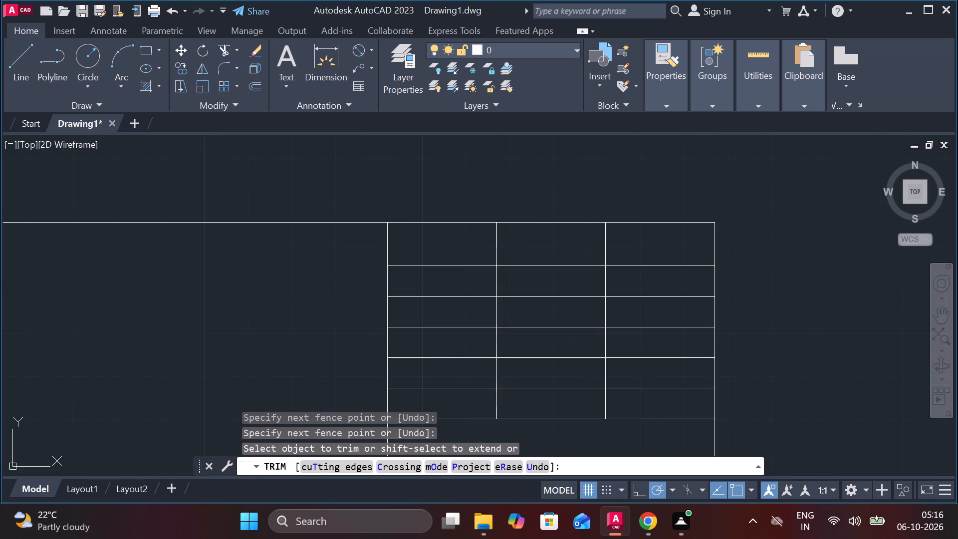
pyautogui.press('`')
pyautogui.press('Escape')
# With polar tracking off, add the multiline text DESIGNED in the grid's first column, second row from the top.
pyautogui.press('m')
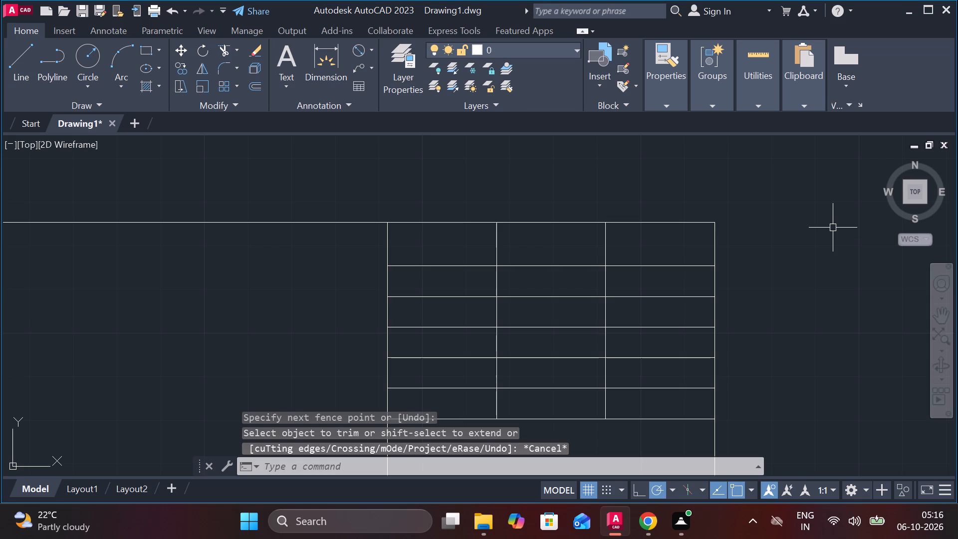
pyautogui.press('t')
pyautogui.press('Return')
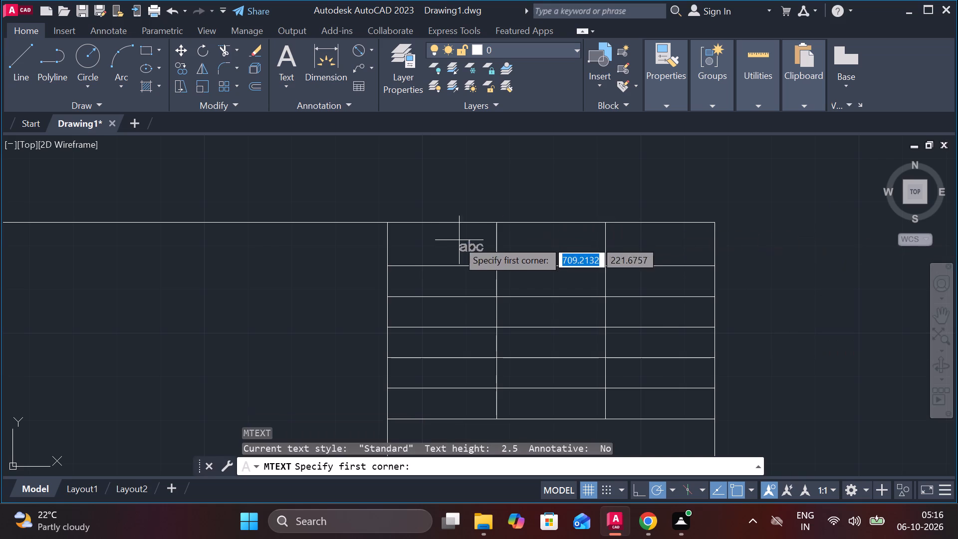
pyautogui.scroll(1, 443, 241)
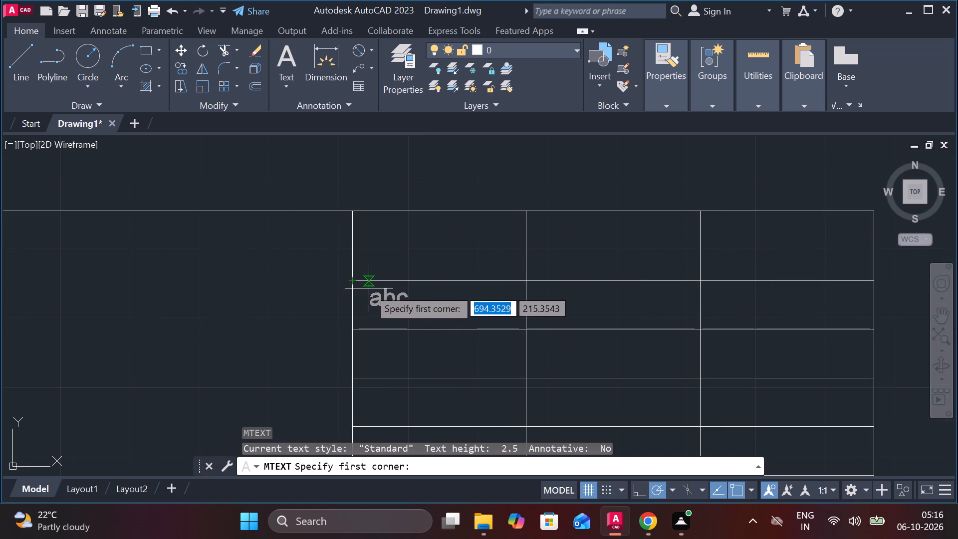
pyautogui.click(652, 486)
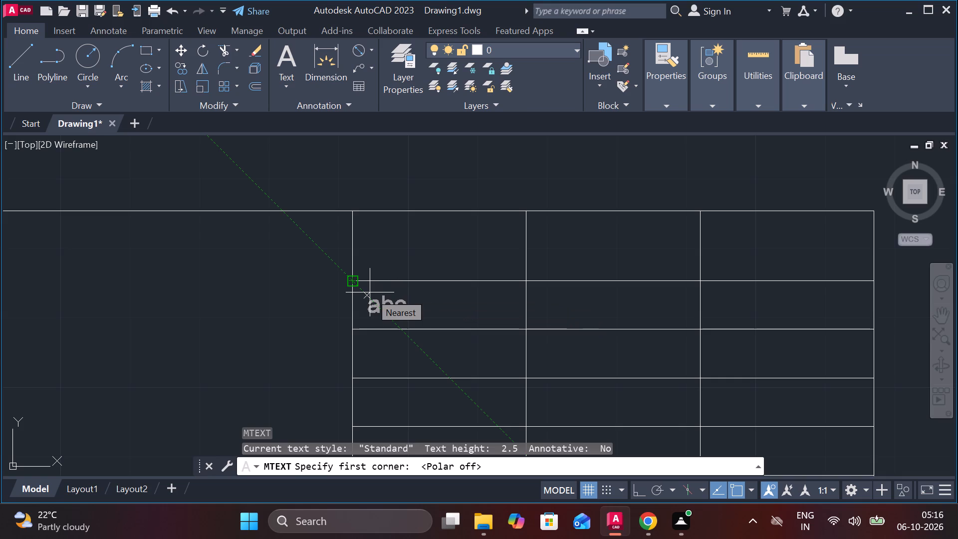
pyautogui.scroll(1, 370, 292)
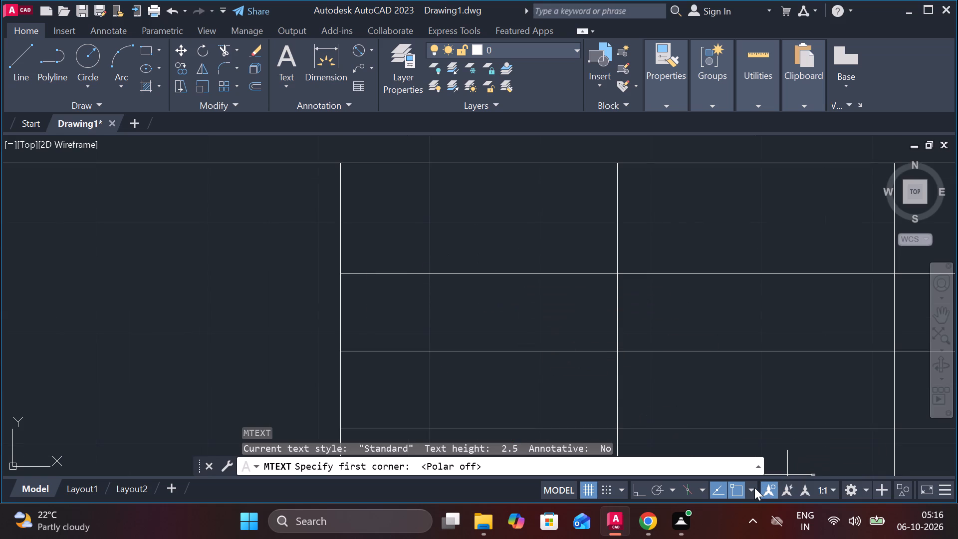
pyautogui.click(754, 488)
pyautogui.click(754, 488)
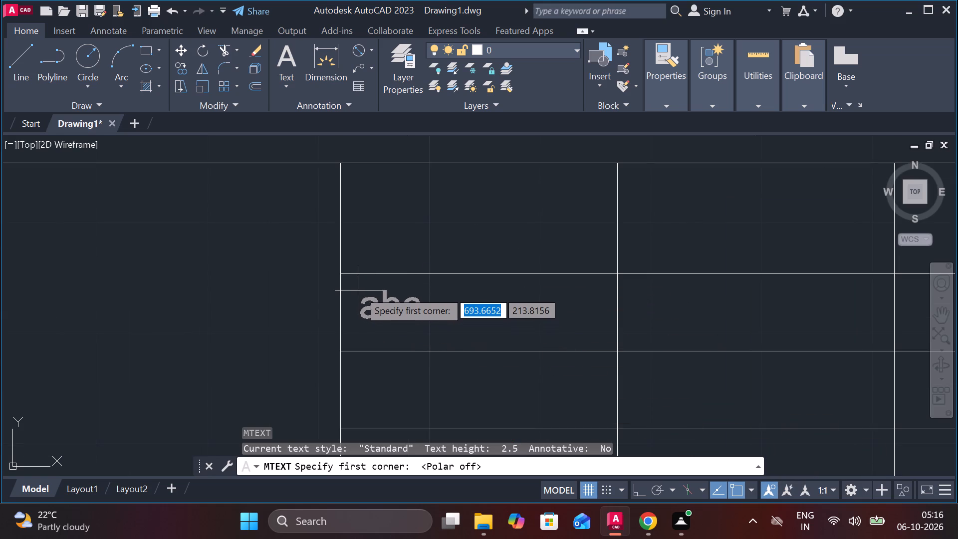
pyautogui.click(359, 285)
pyautogui.click(569, 329)
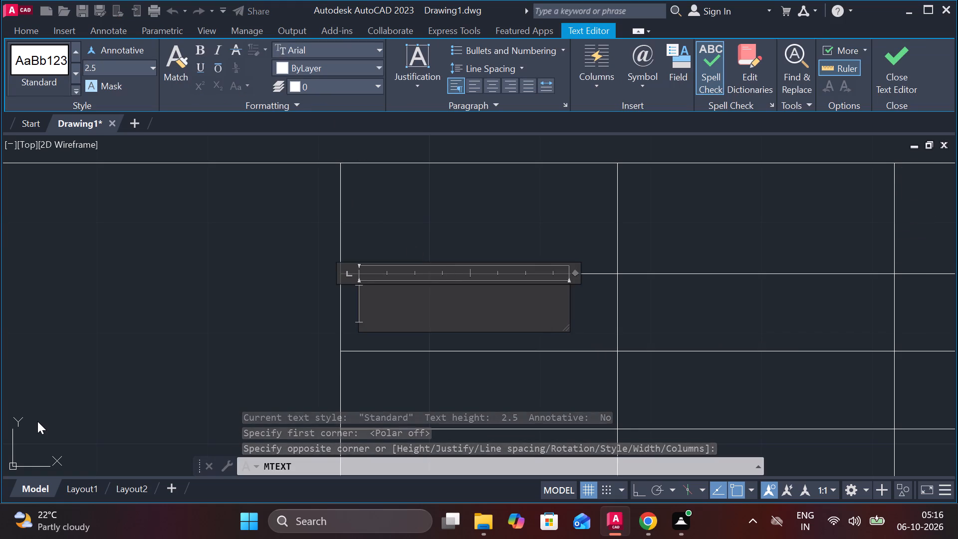
pyautogui.write('DE')
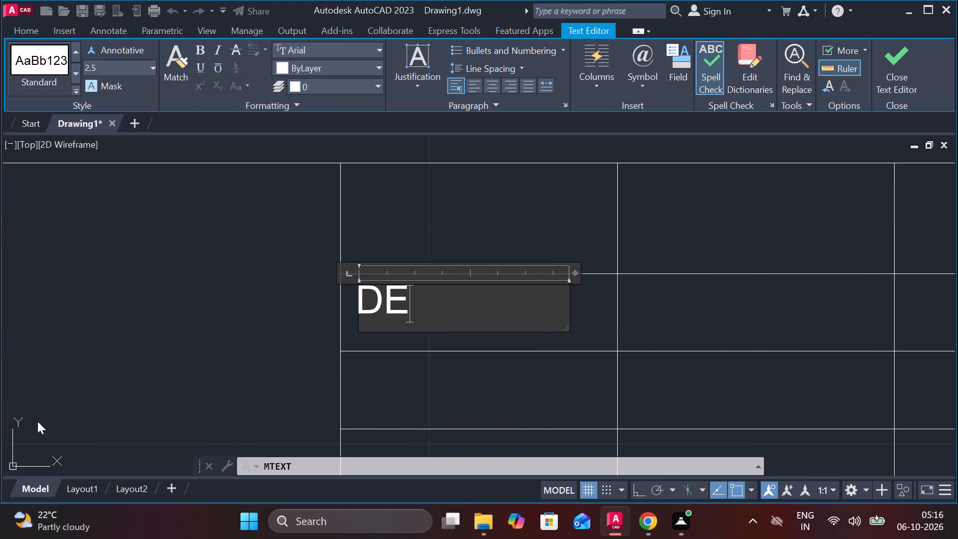
pyautogui.write('SIGNED')
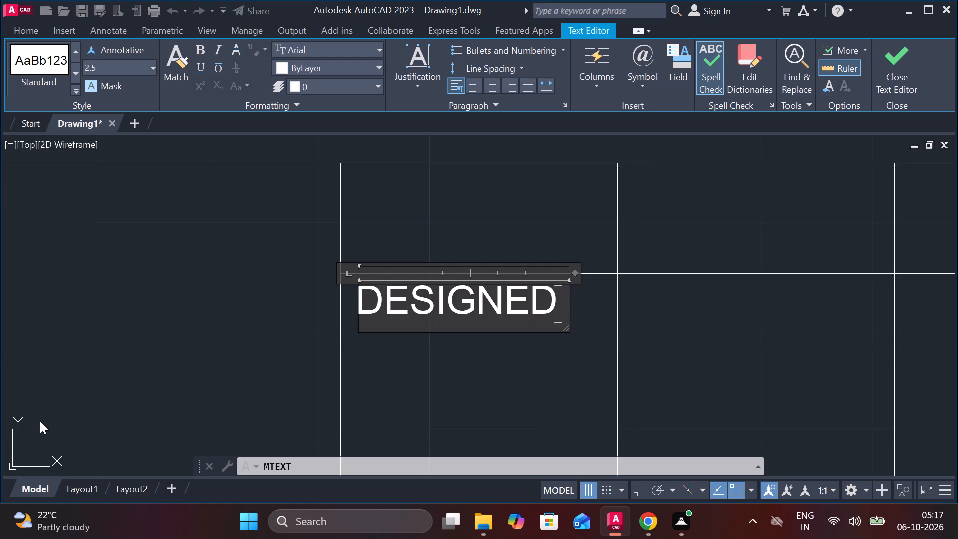
pyautogui.click(914, 48)
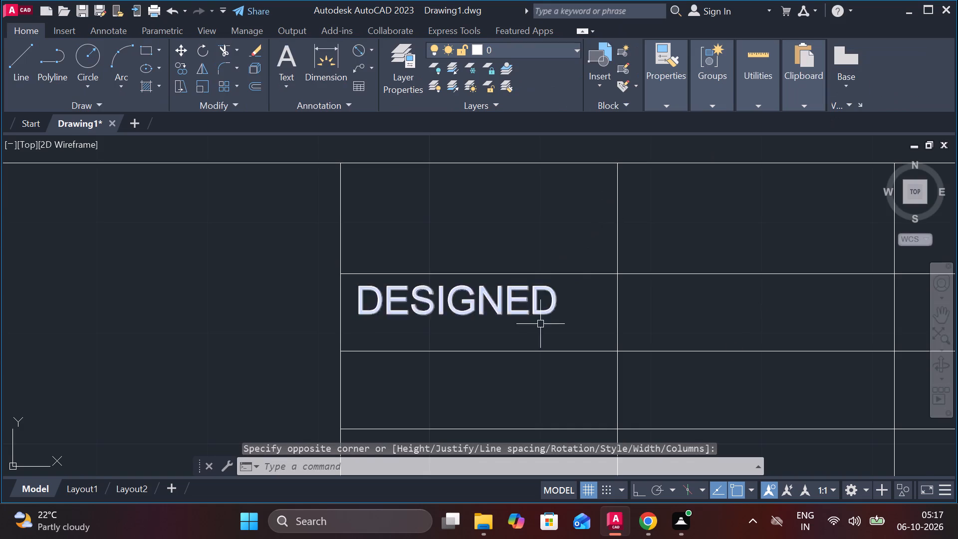
# Move the DESIGNED text slightly right and down so it sits centred in its cell.
pyautogui.scroll(-2, 533, 324)
pyautogui.click(514, 320)
pyautogui.scroll(2, 513, 307)
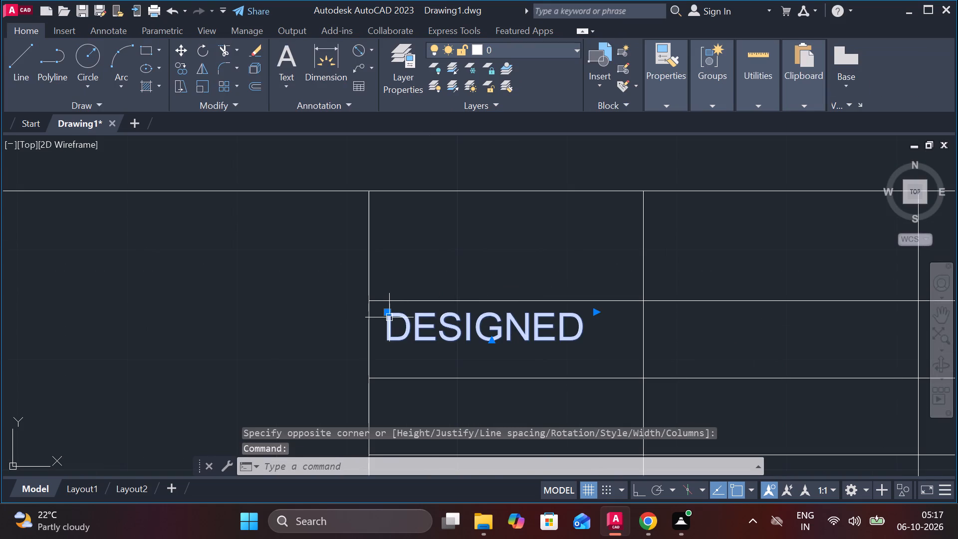
pyautogui.click(387, 308)
pyautogui.click(385, 313)
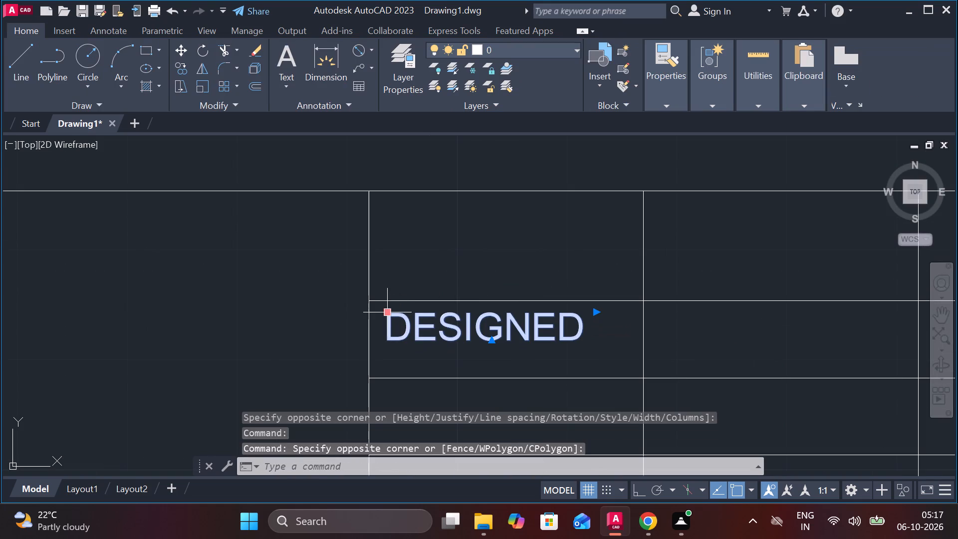
pyautogui.click(389, 311)
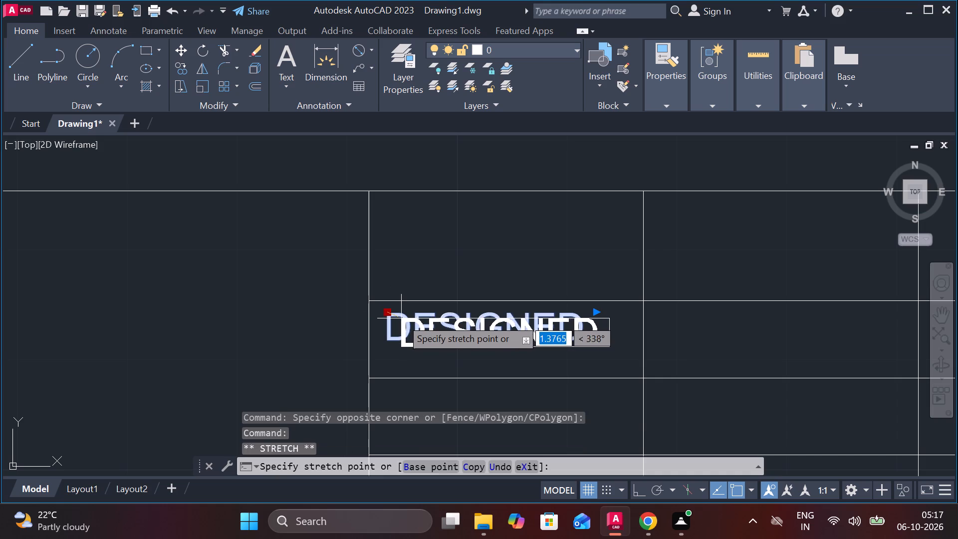
pyautogui.click(400, 324)
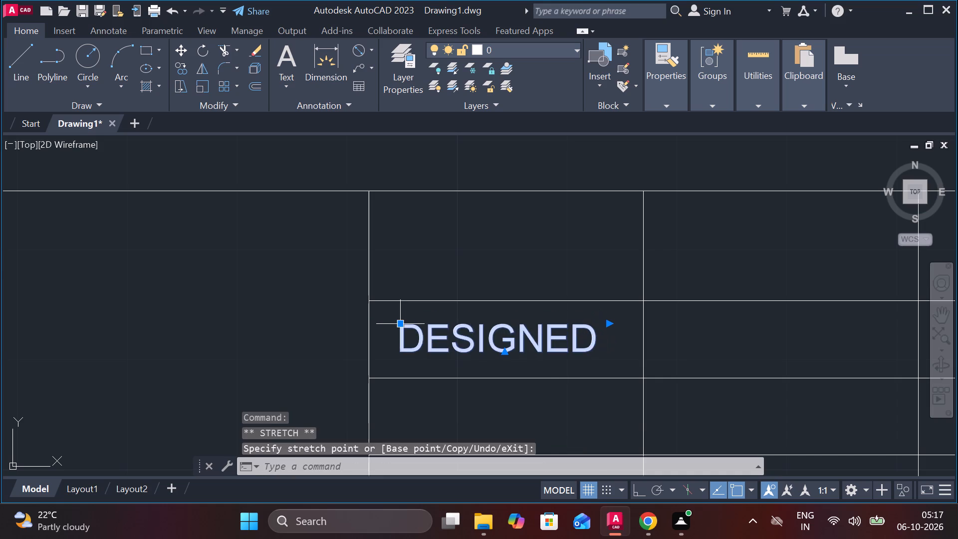
# Copy the DESIGNED text straight down into the four cells below it in the grid's first column.
pyautogui.scroll(-2, 490, 323)
pyautogui.moveTo(509, 359); pyautogui.dragTo(584, 287, button='middle')
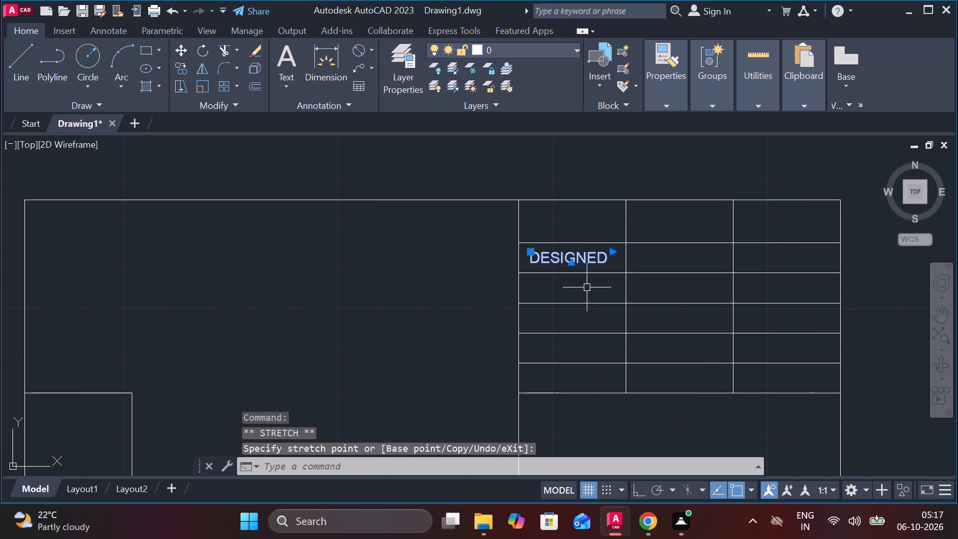
pyautogui.write('CO')
pyautogui.press('Return')
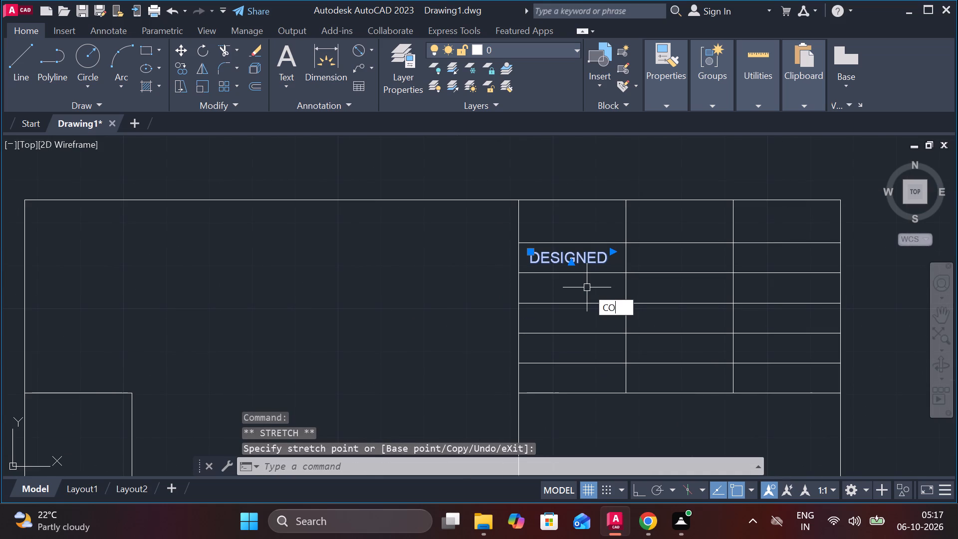
pyautogui.scroll(2, 530, 250)
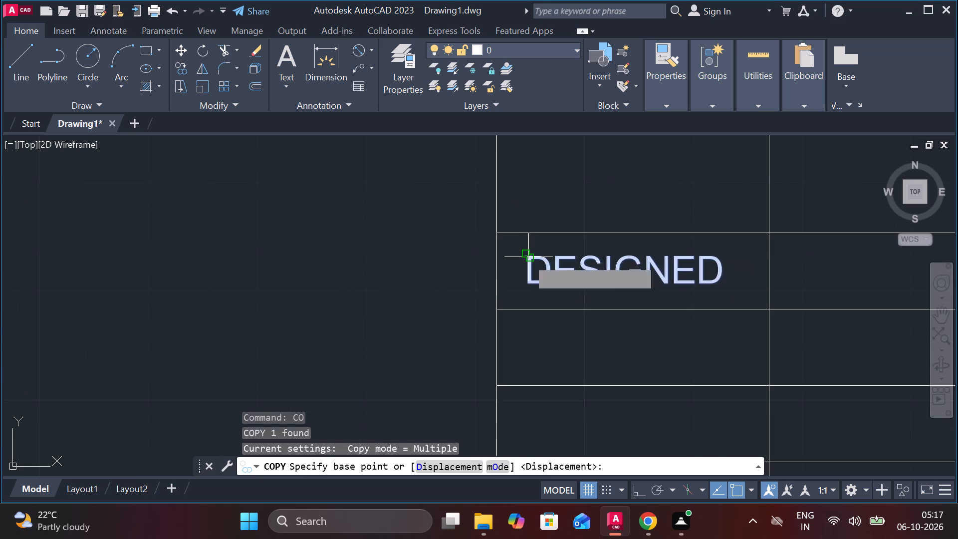
pyautogui.click(527, 257)
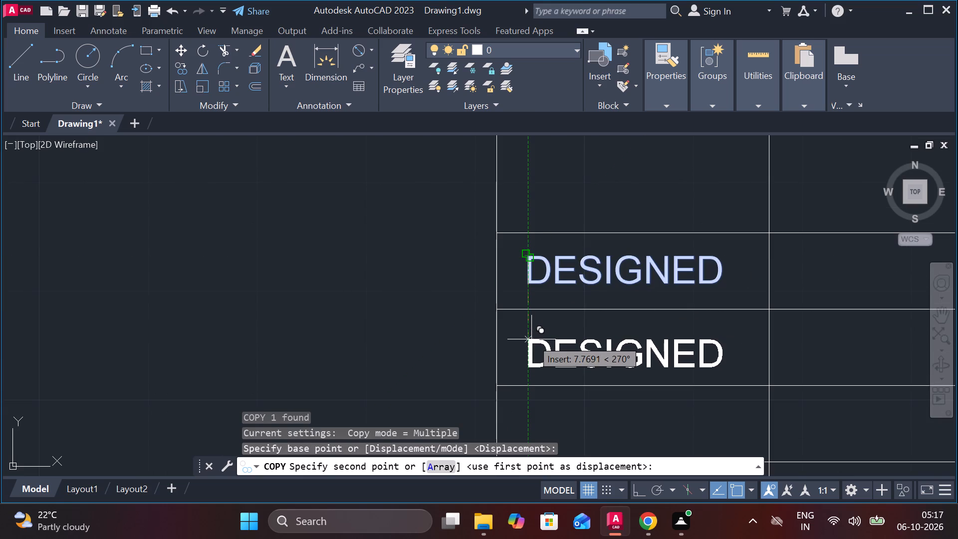
pyautogui.click(532, 330)
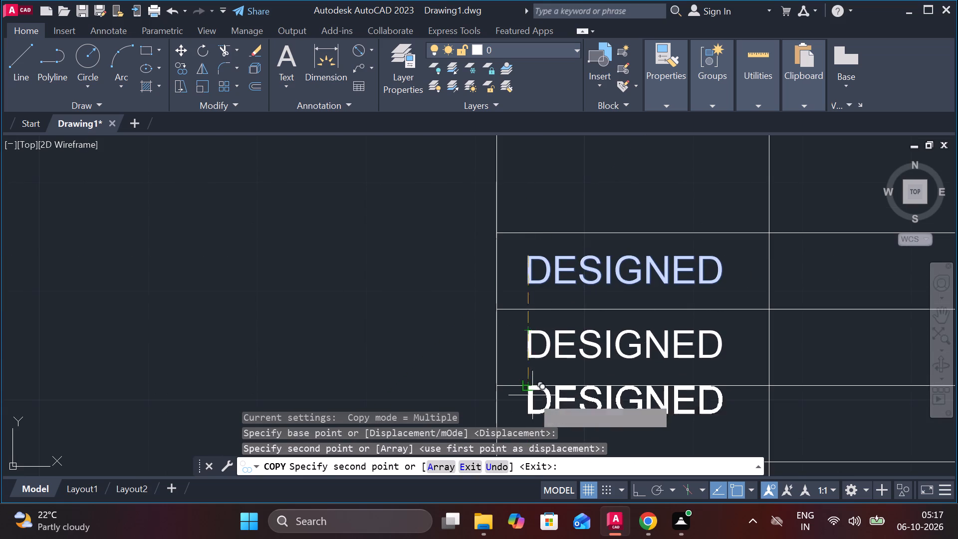
pyautogui.moveTo(533, 398); pyautogui.dragTo(548, 221, button='middle')
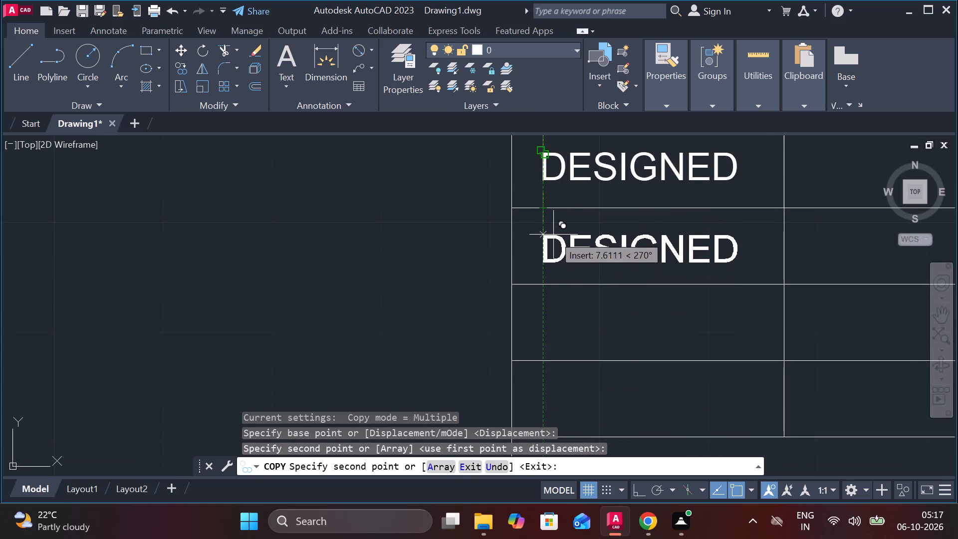
pyautogui.click(553, 230)
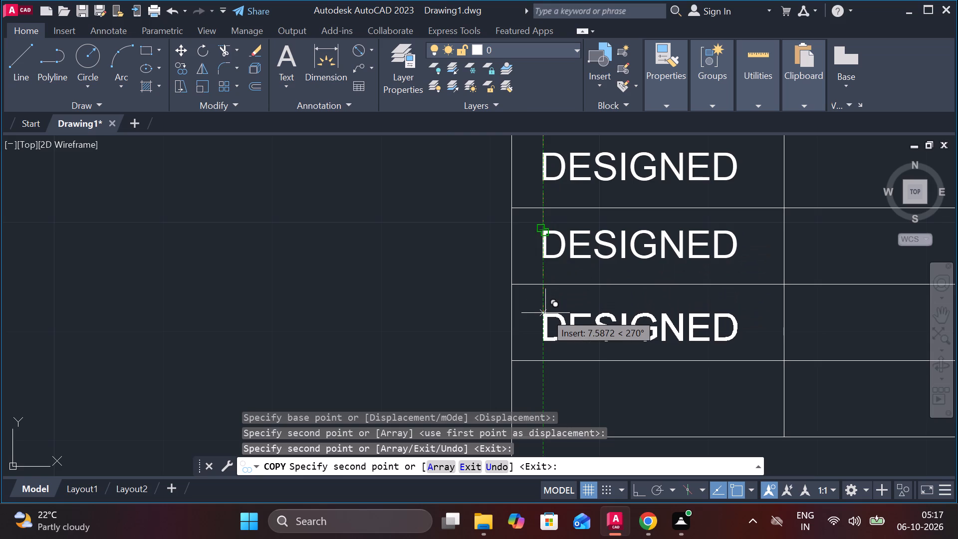
pyautogui.click(545, 307)
pyautogui.moveTo(546, 378); pyautogui.dragTo(536, 217, button='middle')
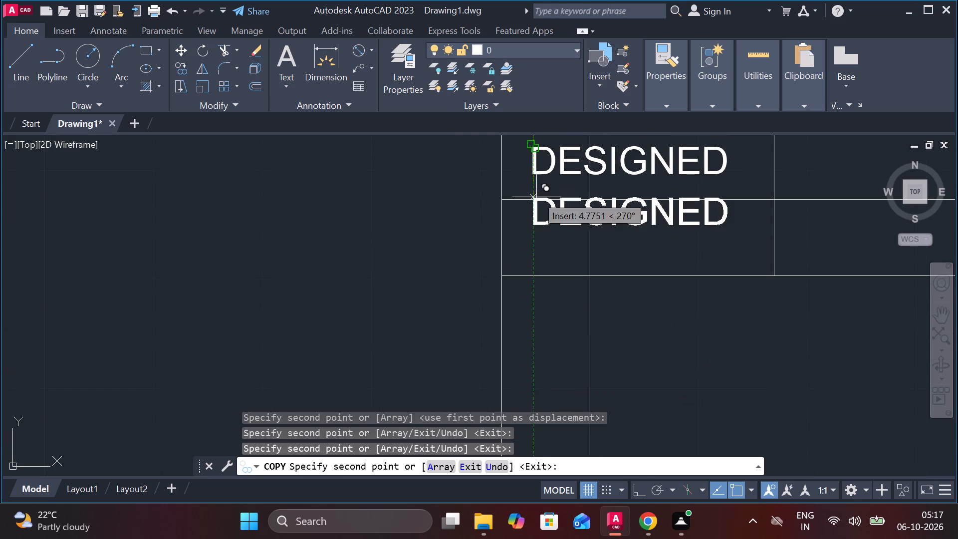
pyautogui.click(537, 221)
# Place two more copies of DESIGNED in the large cell below the grid, one upper left and one lower right.
pyautogui.scroll(-1, 612, 295)
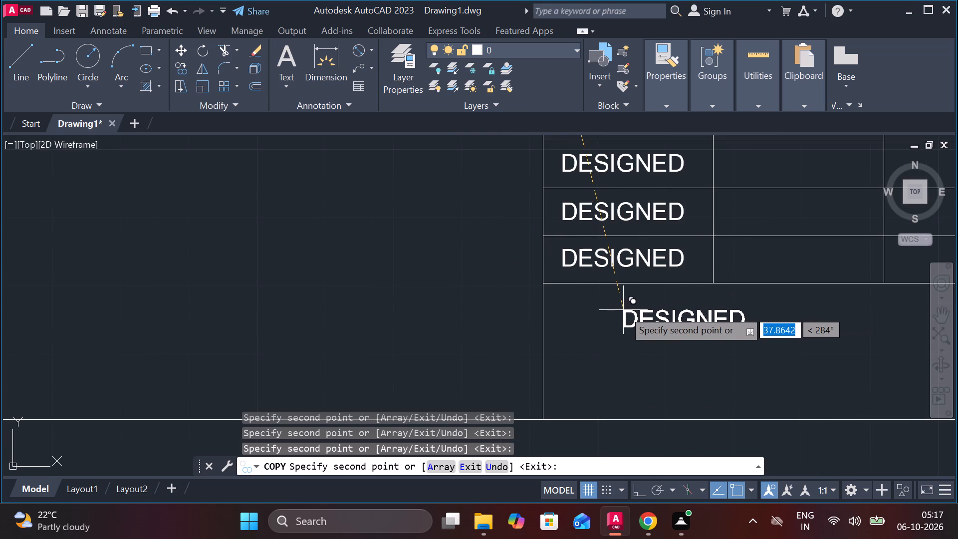
pyautogui.click(617, 310)
pyautogui.scroll(-2, 726, 323)
pyautogui.moveTo(747, 322); pyautogui.dragTo(481, 278, button='middle')
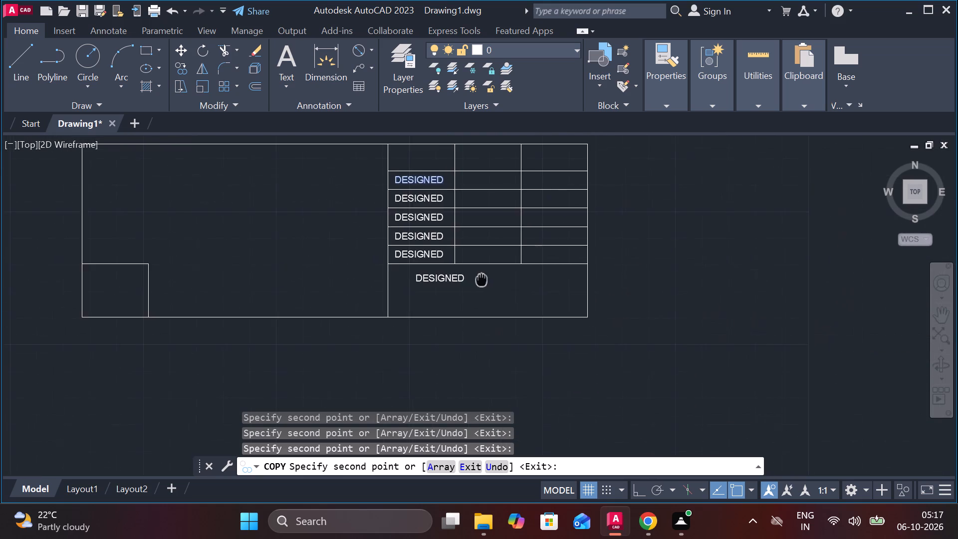
pyautogui.scroll(2, 481, 278)
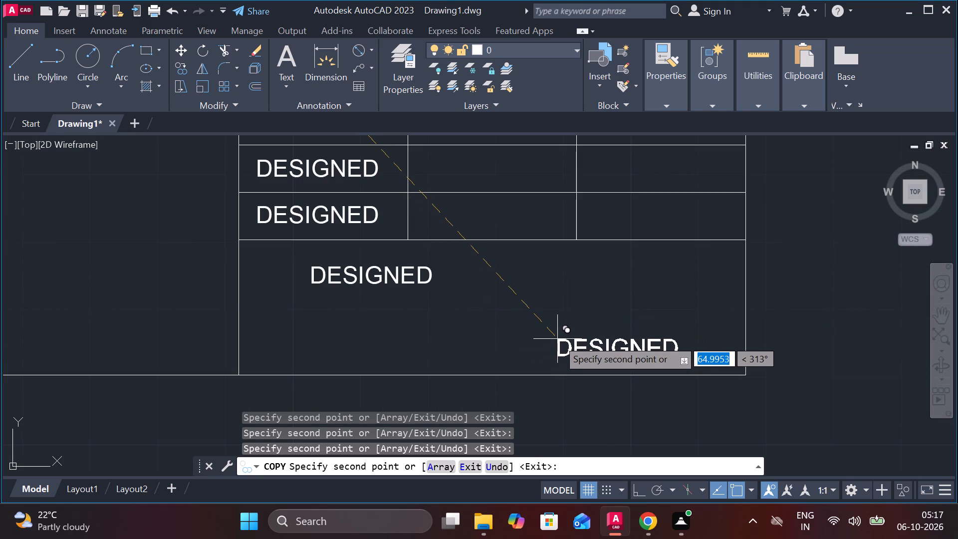
pyautogui.click(557, 340)
# Place copies of DESIGNED in the grid's top-row second and third columns, turning polar tracking on for alignment.
pyautogui.scroll(-2, 518, 318)
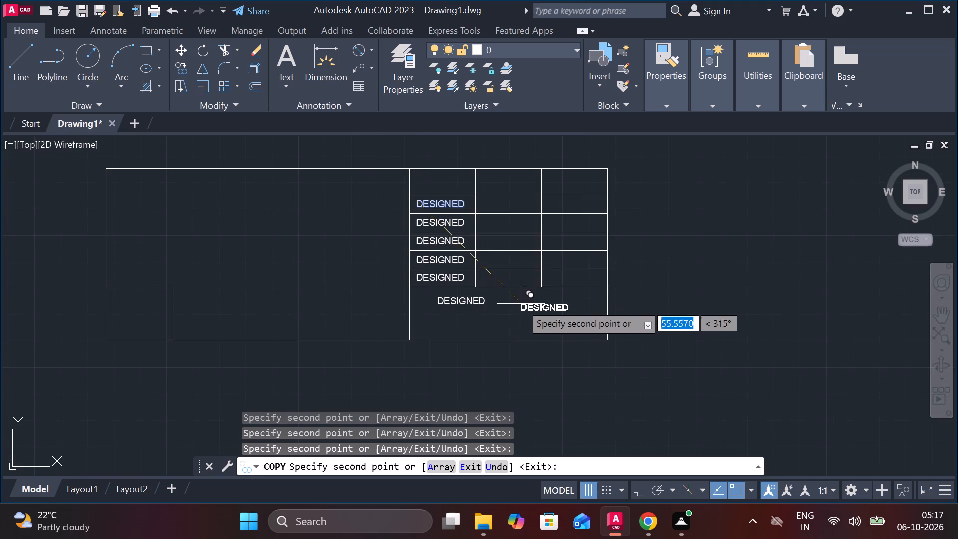
pyautogui.scroll(2, 458, 172)
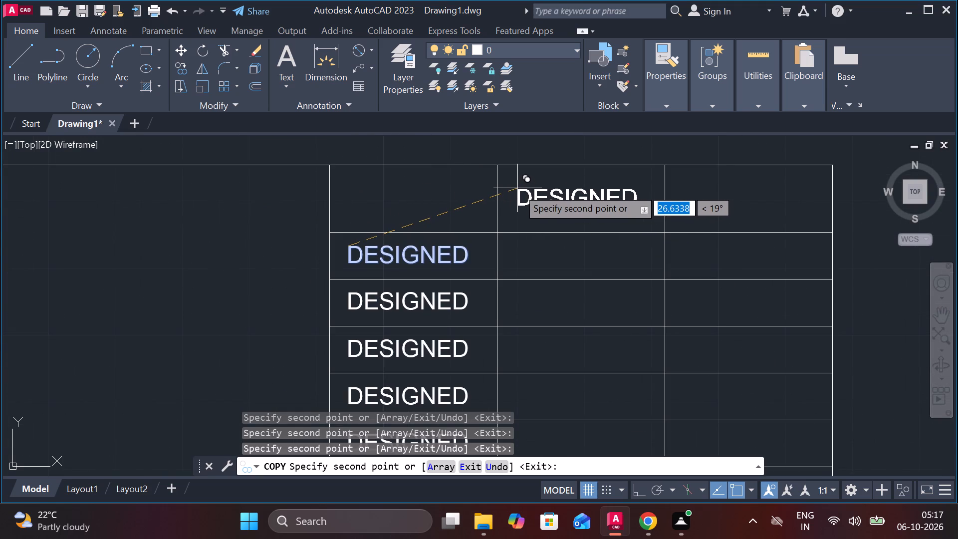
pyautogui.click(517, 188)
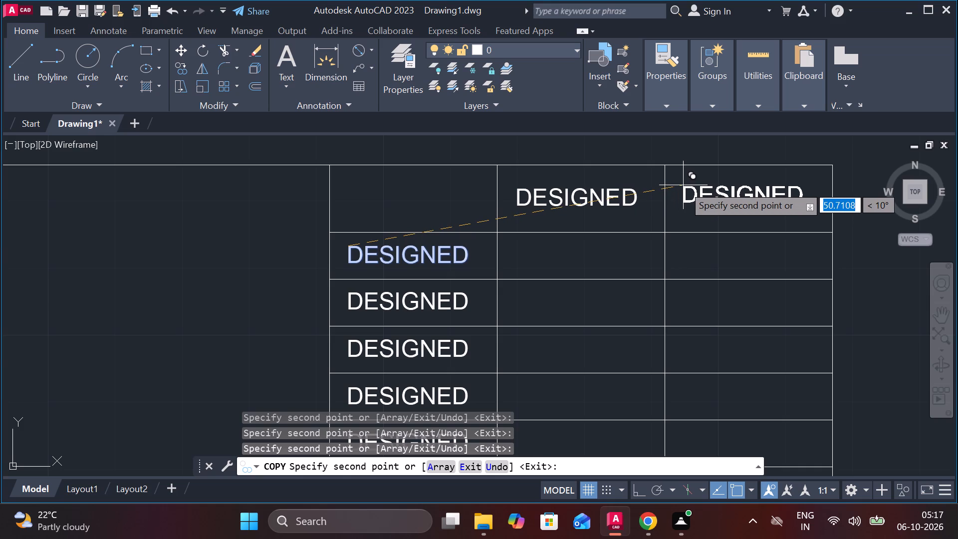
pyautogui.click(656, 489)
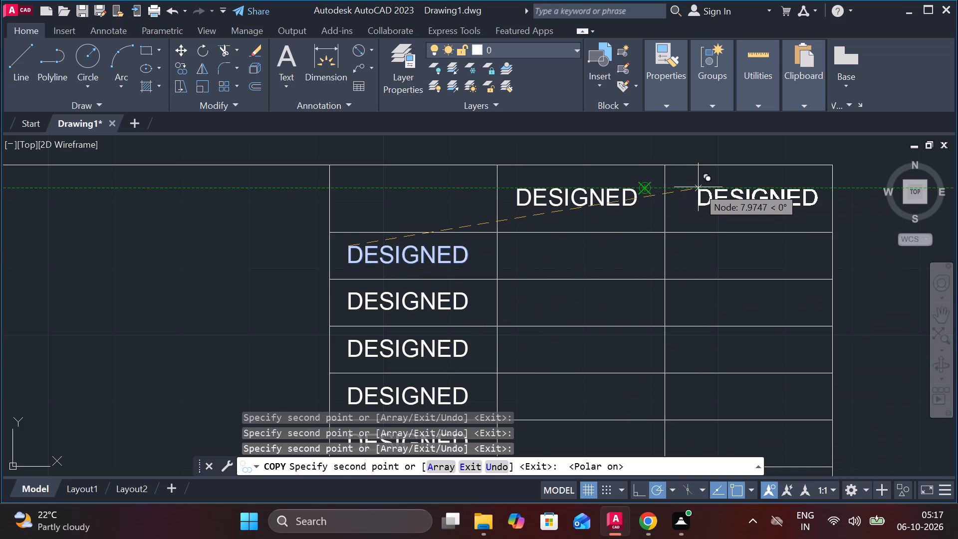
pyautogui.click(685, 187)
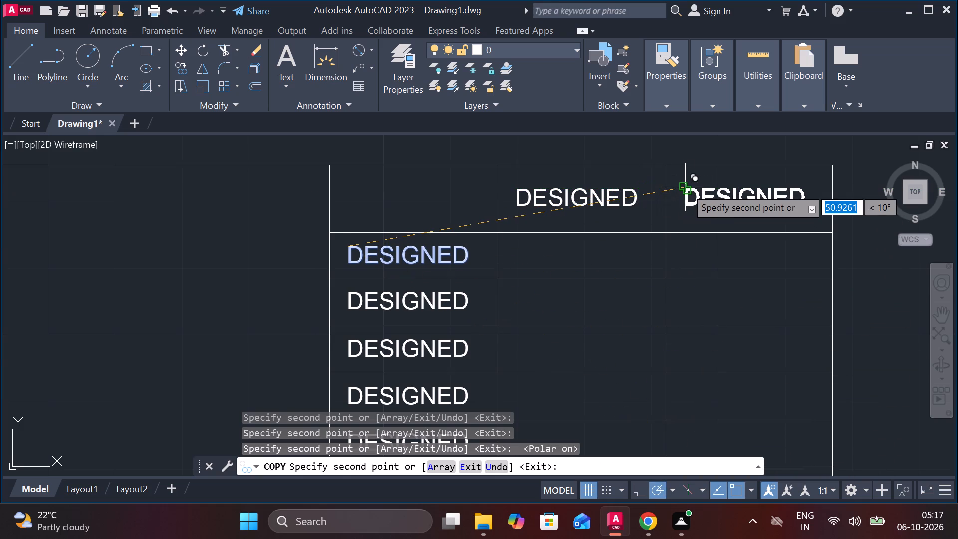
# Place copies of DESIGNED in the small bottom-left cell, in the area beside it and in the large area above.
pyautogui.scroll(-2, 685, 187)
pyautogui.scroll(1, 352, 296)
pyautogui.moveTo(384, 316); pyautogui.dragTo(555, 291, button='middle')
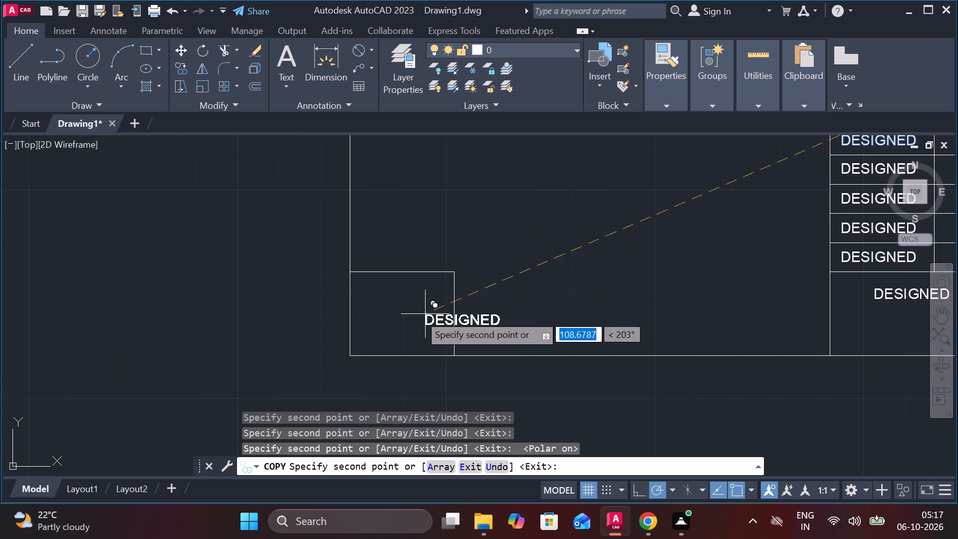
pyautogui.scroll(1, 354, 310)
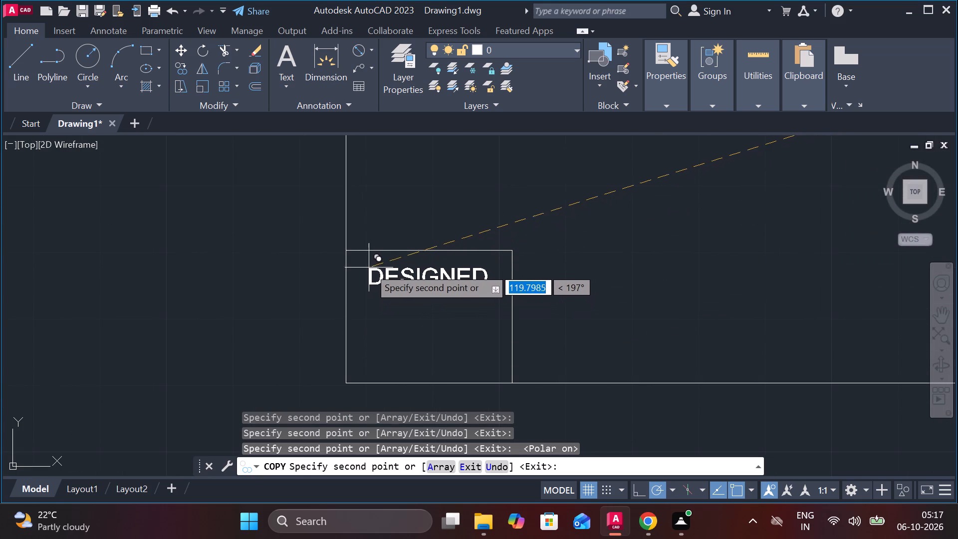
pyautogui.click(366, 265)
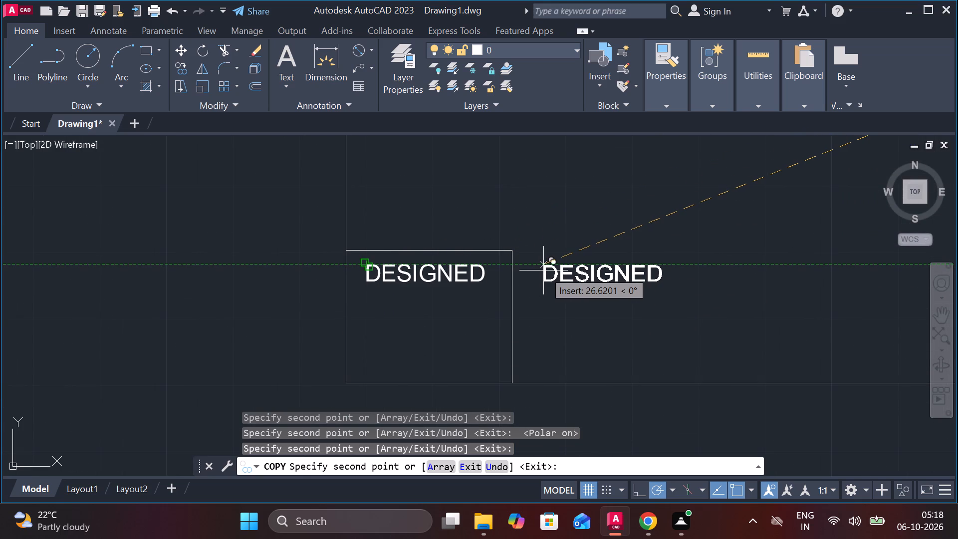
pyautogui.click(543, 270)
pyautogui.scroll(-1, 546, 239)
pyautogui.moveTo(553, 250); pyautogui.dragTo(548, 330, button='middle')
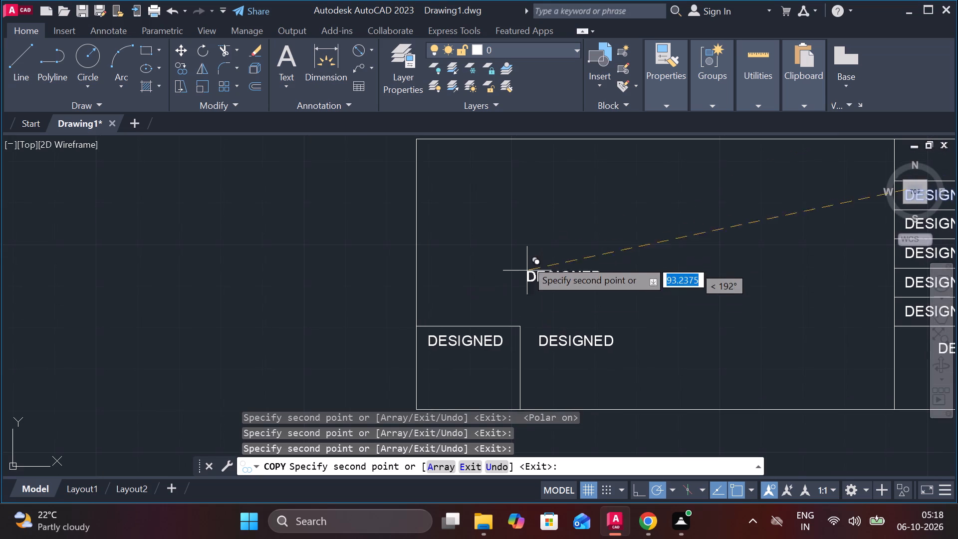
pyautogui.click(522, 218)
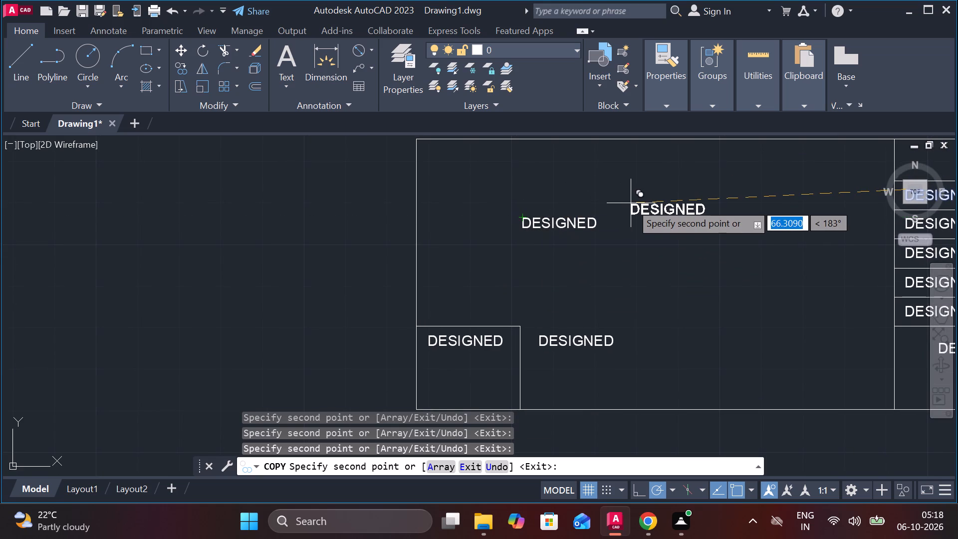
pyautogui.press('Escape')
# Extend the small bottom-left cell's top line across to the left edge of the grid.
pyautogui.write('EX')
pyautogui.press('Return')
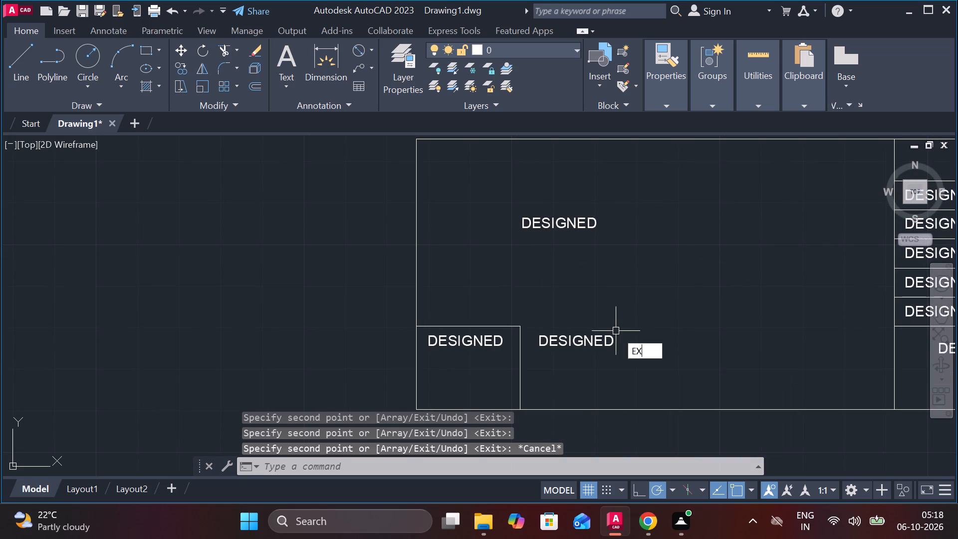
pyautogui.click(506, 326)
pyautogui.scroll(-1, 641, 264)
pyautogui.moveTo(665, 256); pyautogui.dragTo(458, 255, button='middle')
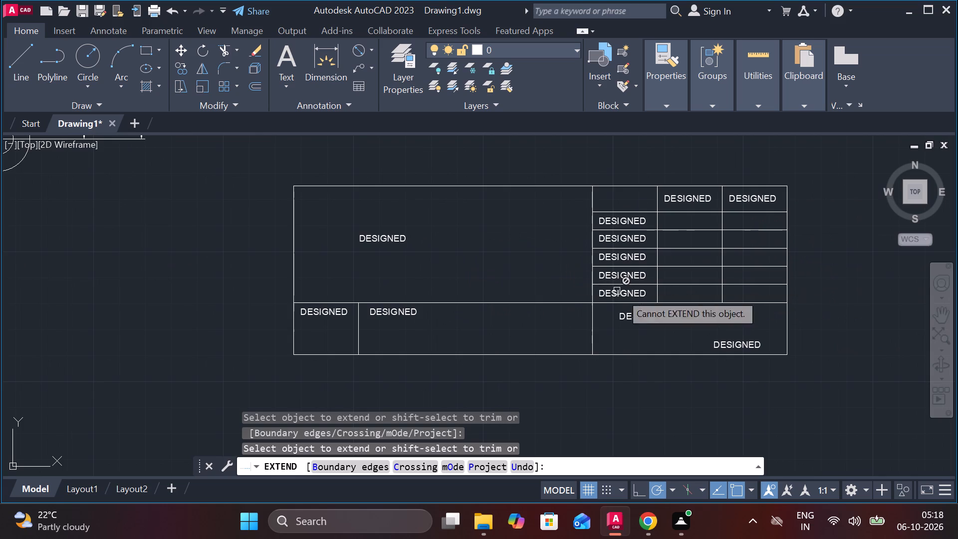
pyautogui.press('Escape')
# Replace the DESIGNED text in the top row's second column with NAME.
pyautogui.scroll(1, 660, 242)
pyautogui.doubleClick(703, 168)
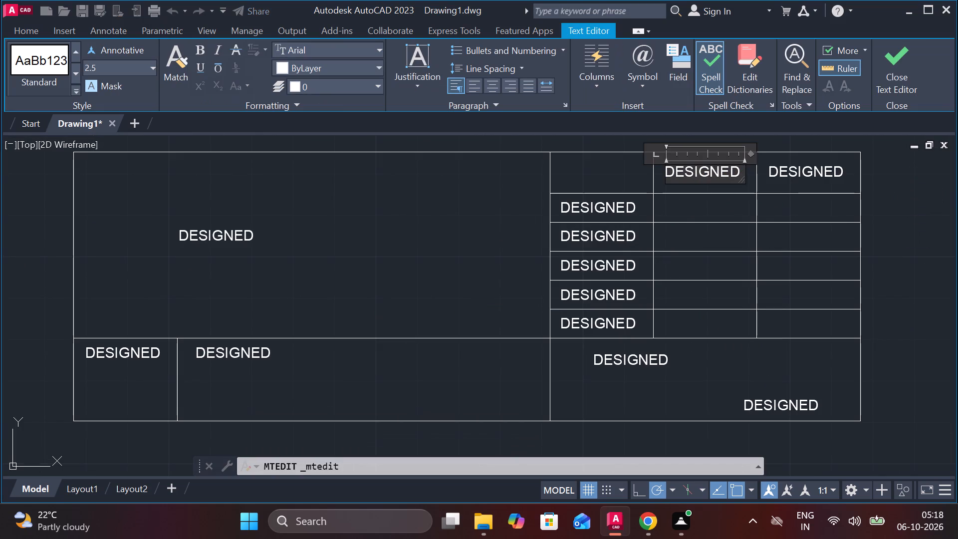
pyautogui.press('Right')
pyautogui.press('Right')
pyautogui.press('Right')
pyautogui.press('Right')
pyautogui.press('Right')
pyautogui.press('Right')
pyautogui.press('Right')
pyautogui.press('Right')
pyautogui.press('Right')
pyautogui.press('Right')
pyautogui.press('BackSpace')
pyautogui.press('BackSpace')
pyautogui.press('BackSpace')
pyautogui.press('BackSpace')
pyautogui.press('BackSpace')
pyautogui.press('BackSpace')
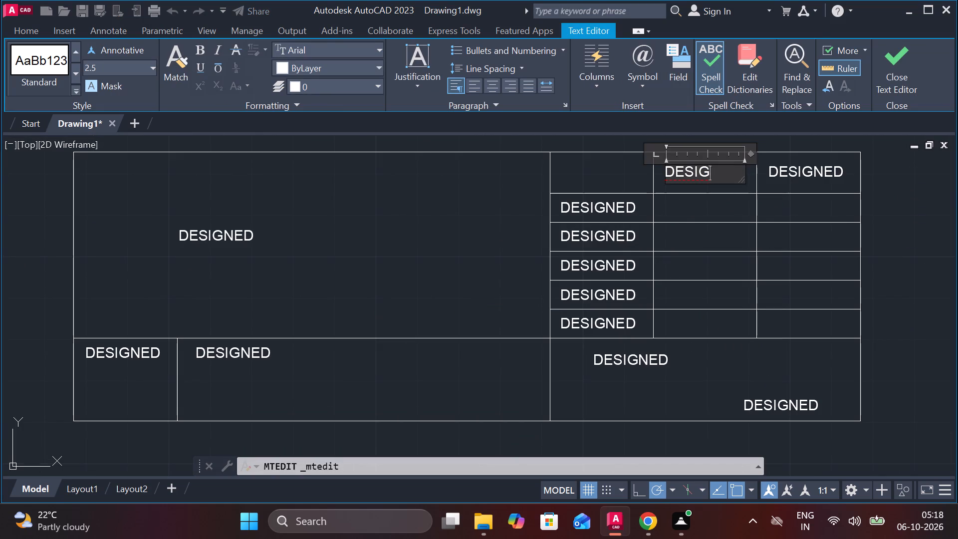
pyautogui.press('BackSpace')
pyautogui.press('BackSpace')
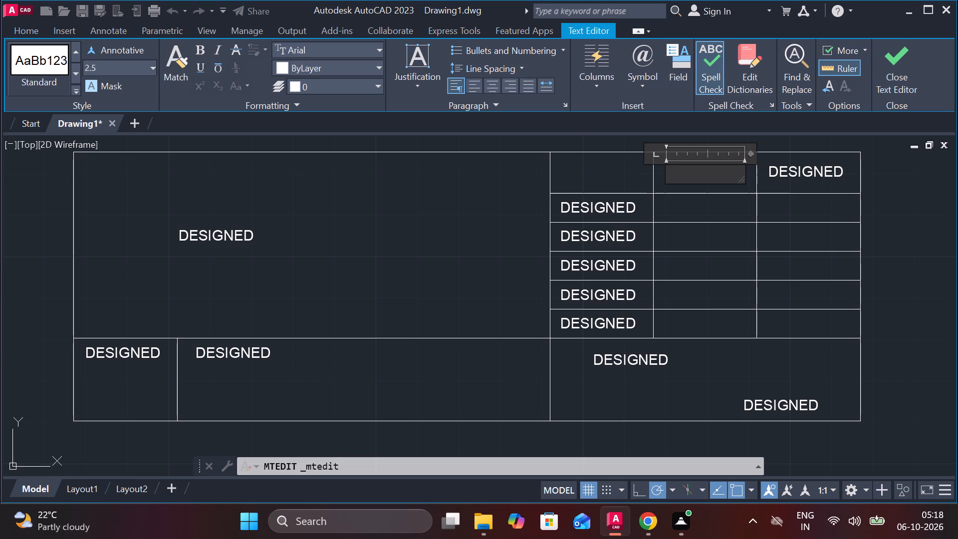
pyautogui.press('n')
pyautogui.write('AME')
pyautogui.doubleClick(792, 171)
# Replace the DESIGNED text in the top row's third column with DATE.
pyautogui.doubleClick(792, 171)
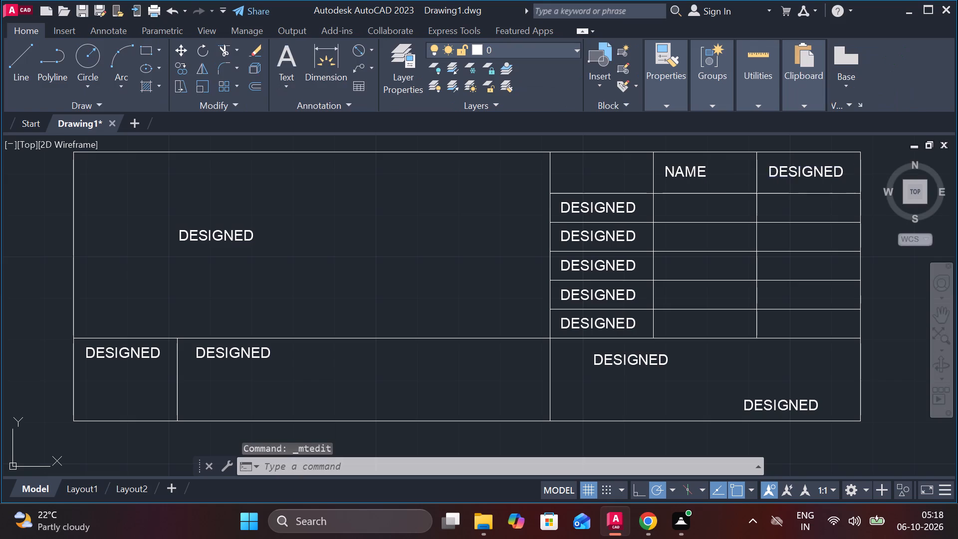
pyautogui.press('Right')
pyautogui.press('Right')
pyautogui.press('Right')
pyautogui.press('Right')
pyautogui.press('Right')
pyautogui.press('Right')
pyautogui.press('Right')
pyautogui.press('Right')
pyautogui.press('Right')
pyautogui.press('Right')
pyautogui.press('Right')
pyautogui.press('Right')
pyautogui.press('Right')
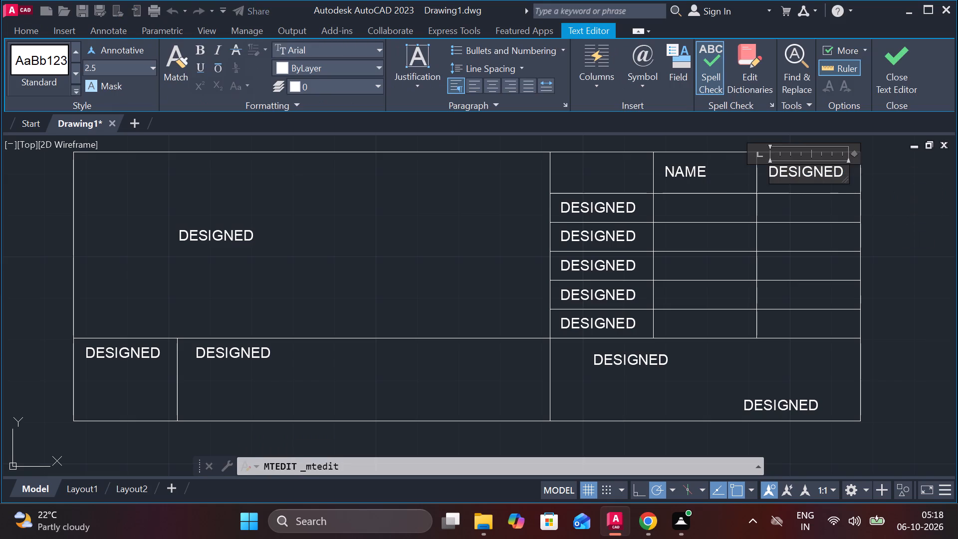
pyautogui.press('BackSpace')
pyautogui.press('BackSpace')
pyautogui.press('BackSpace')
pyautogui.press('BackSpace')
pyautogui.press('BackSpace')
pyautogui.press('BackSpace')
pyautogui.press('BackSpace')
pyautogui.press('BackSpace')
pyautogui.press('BackSpace')
pyautogui.press('BackSpace')
pyautogui.press('BackSpace')
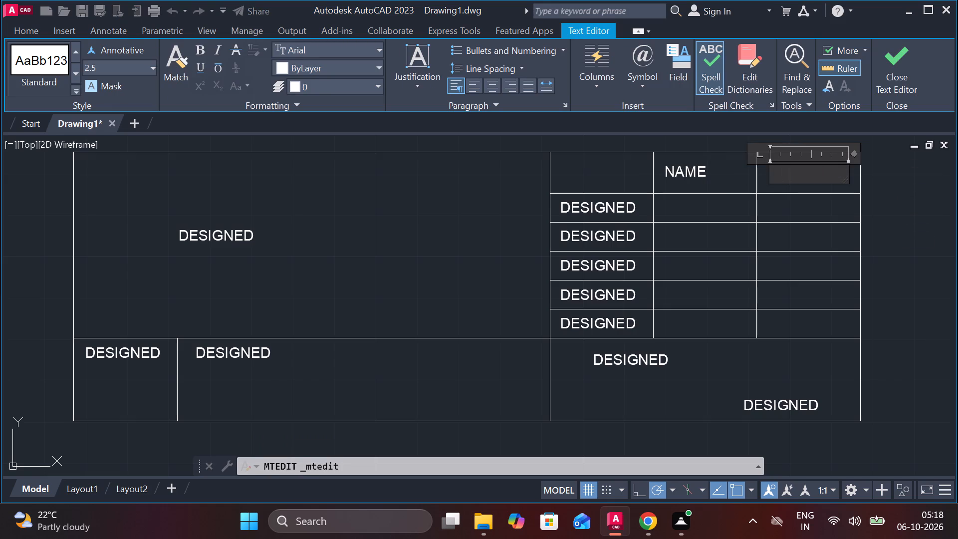
pyautogui.write('DATE')
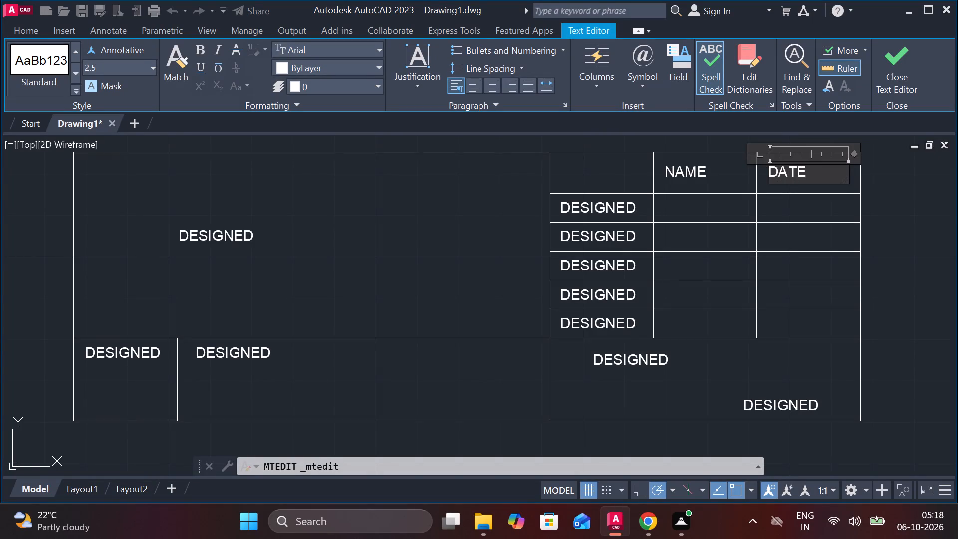
pyautogui.click(890, 71)
# Move the NAME text horizontally to the right so it sits centred in its cell.
pyautogui.scroll(2, 764, 150)
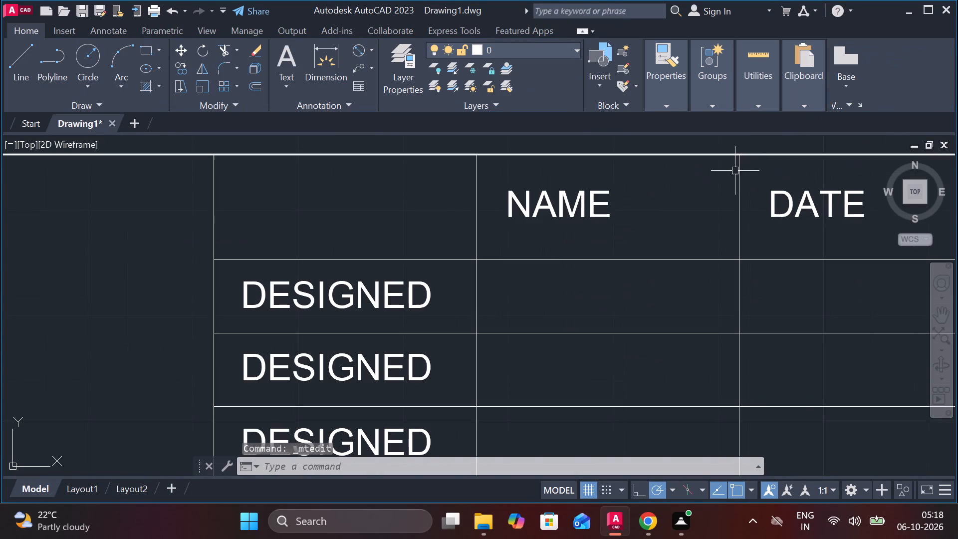
pyautogui.click(605, 202)
pyautogui.click(506, 192)
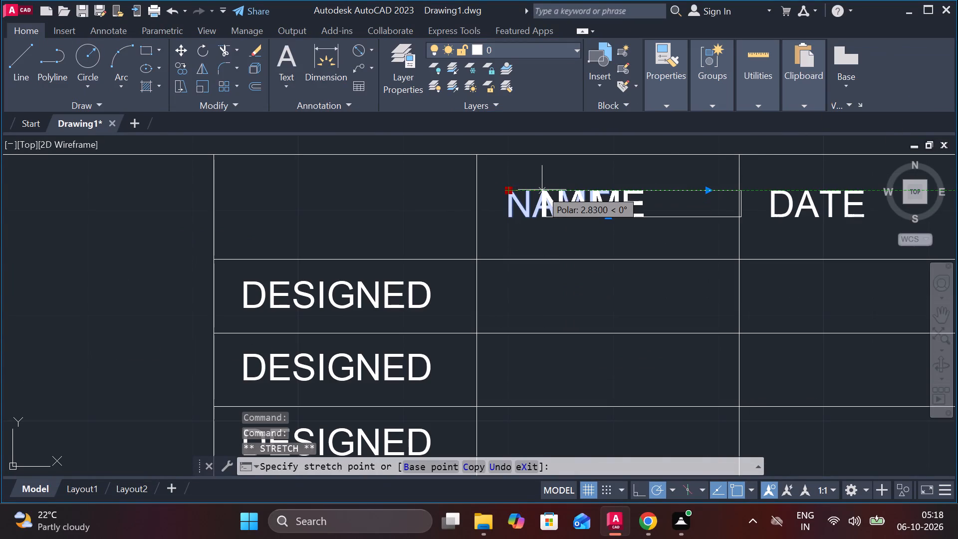
pyautogui.click(547, 190)
# Move the DATE text horizontally to the right so it sits centred in its top-row cell.
pyautogui.scroll(-1, 675, 192)
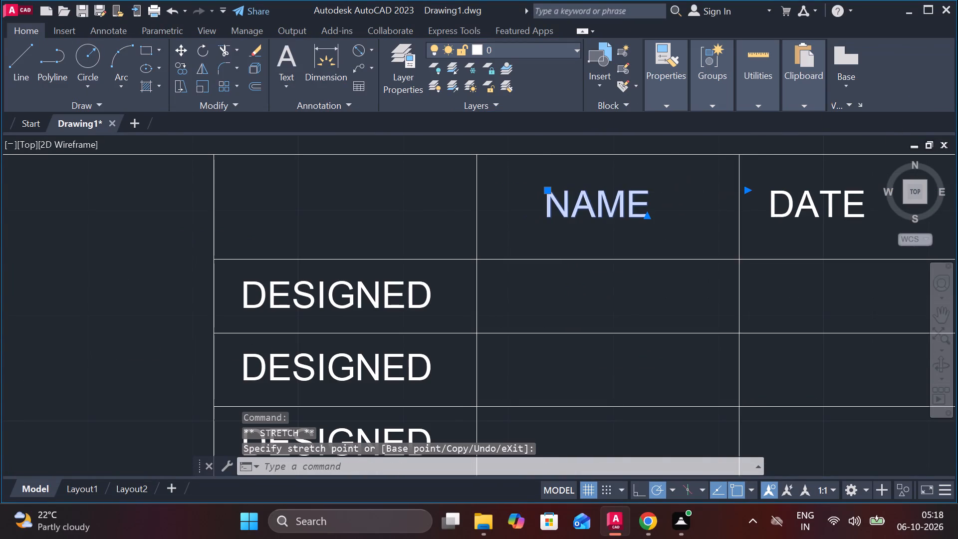
pyautogui.middleClick(512, 204)
pyautogui.click(740, 204)
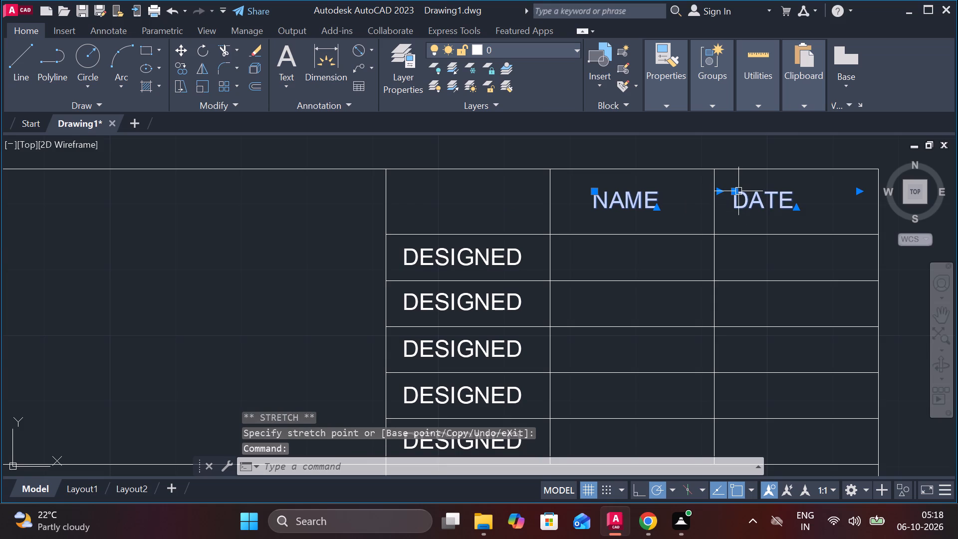
pyautogui.click(731, 191)
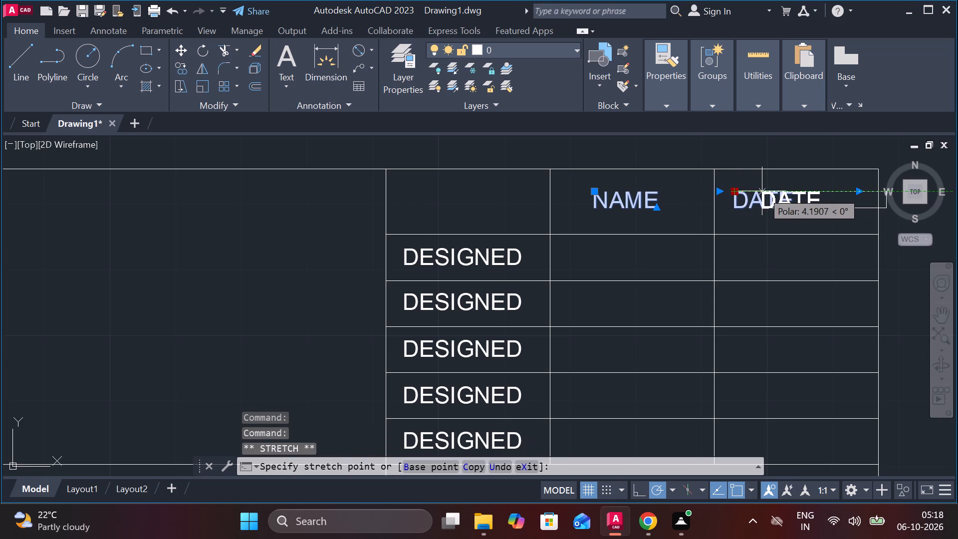
pyautogui.click(768, 192)
pyautogui.press('Escape')
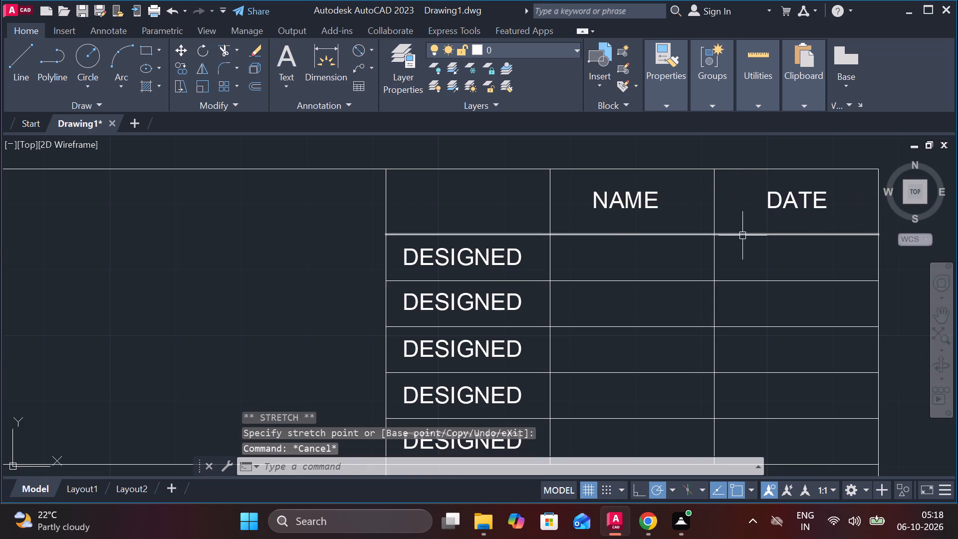
# Replace the second DESIGNED label in the column below the blank header cell with DRAWN.
pyautogui.scroll(-2, 622, 272)
pyautogui.scroll(2, 584, 271)
pyautogui.doubleClick(528, 304)
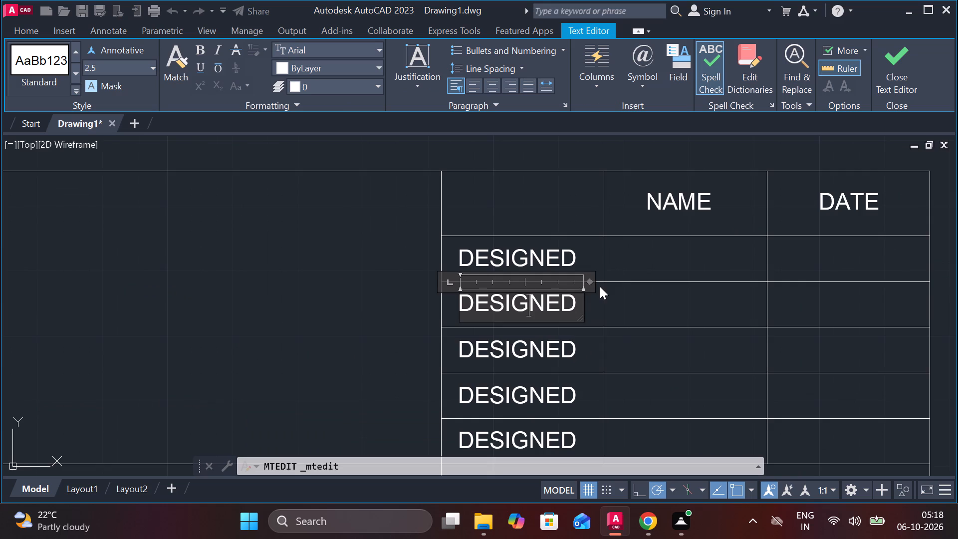
pyautogui.press('Right')
pyautogui.press('Right')
pyautogui.press('Right')
pyautogui.press('Right')
pyautogui.press('Right')
pyautogui.press('Right')
pyautogui.press('BackSpace')
pyautogui.press('BackSpace')
pyautogui.press('BackSpace')
pyautogui.press('BackSpace')
pyautogui.press('BackSpace')
pyautogui.press('BackSpace')
pyautogui.press('BackSpace')
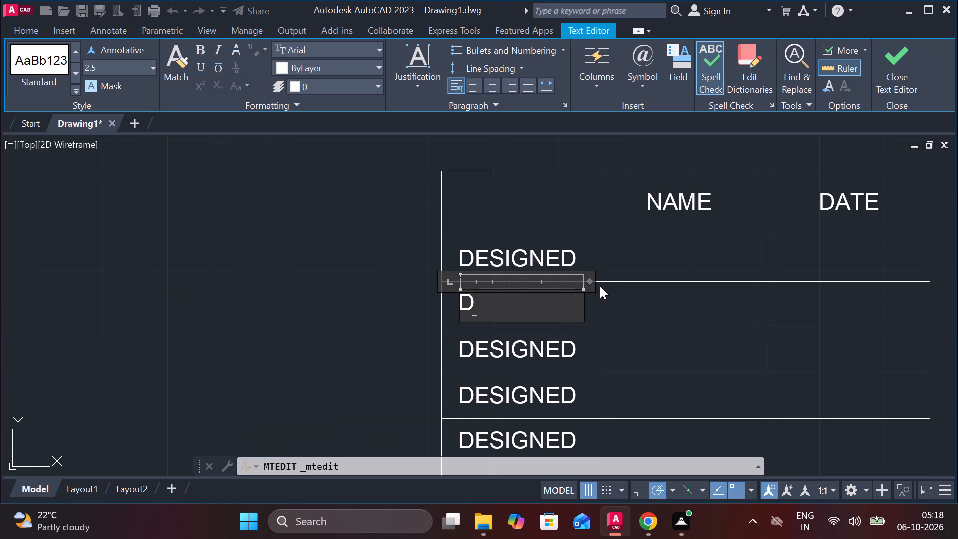
pyautogui.press('r')
pyautogui.write('AWN')
pyautogui.doubleClick(562, 350)
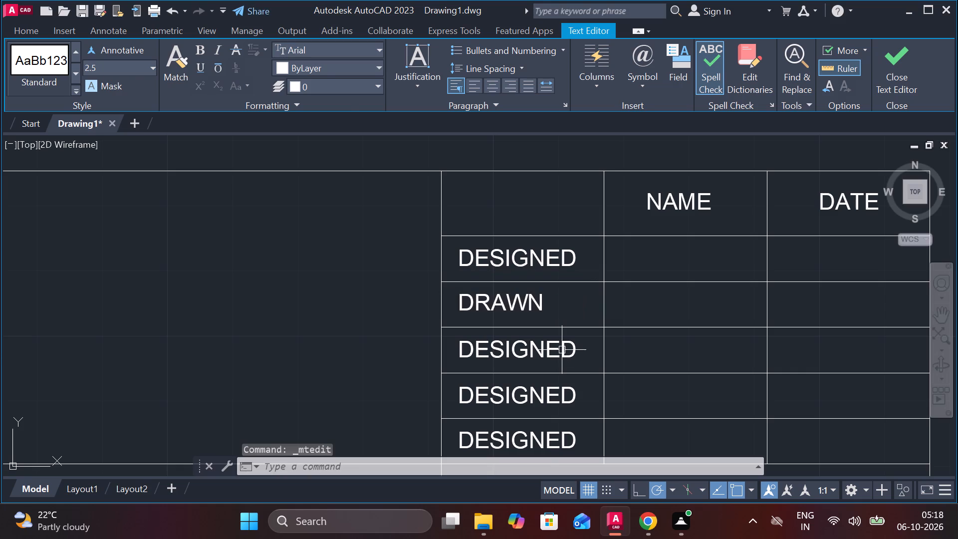
# Replace the DESIGNED text in the row directly below DRAWN with CHECKED.
pyautogui.doubleClick(561, 350)
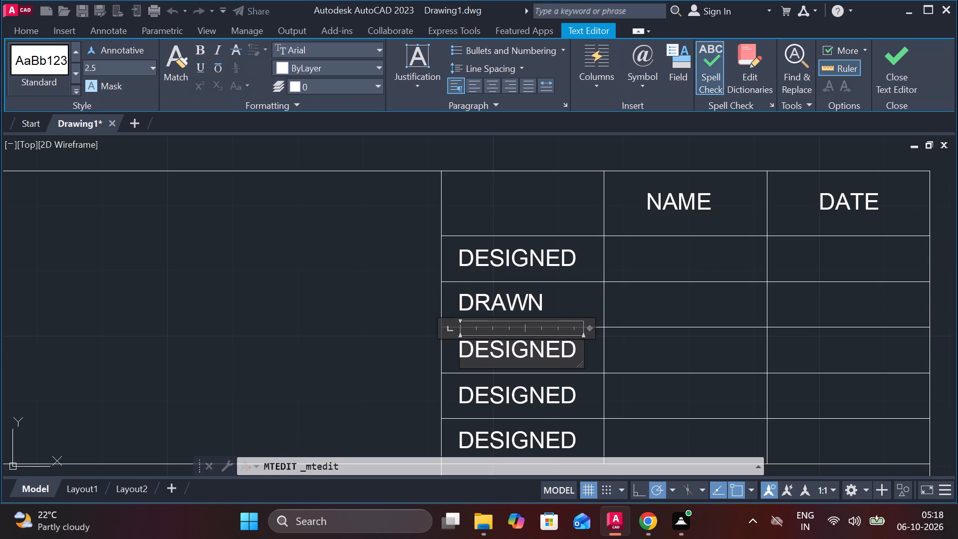
pyautogui.press('Right')
pyautogui.press('BackSpace')
pyautogui.press('BackSpace')
pyautogui.press('BackSpace')
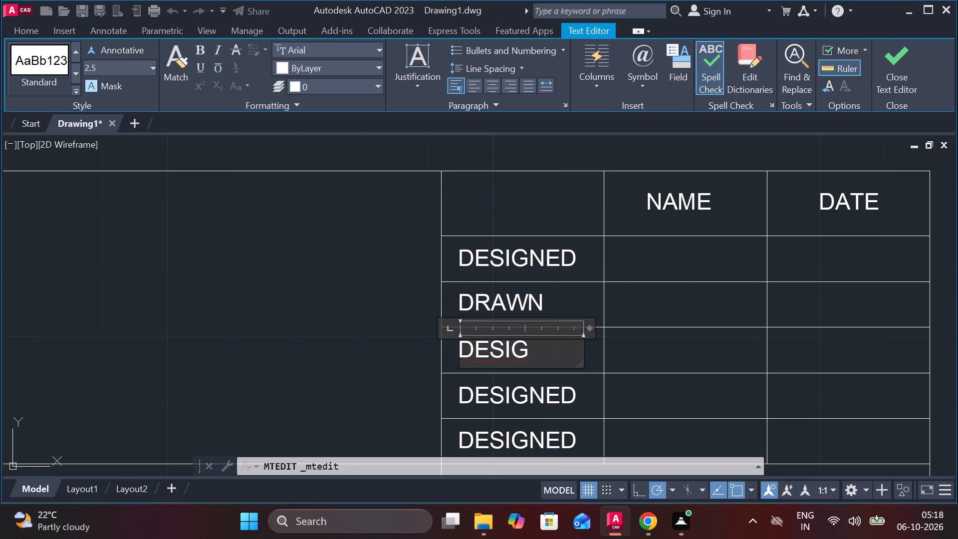
pyautogui.press('BackSpace')
pyautogui.press('BackSpace')
pyautogui.press('BackSpace')
pyautogui.press('BackSpace')
pyautogui.press('BackSpace')
pyautogui.write('CHECKED')
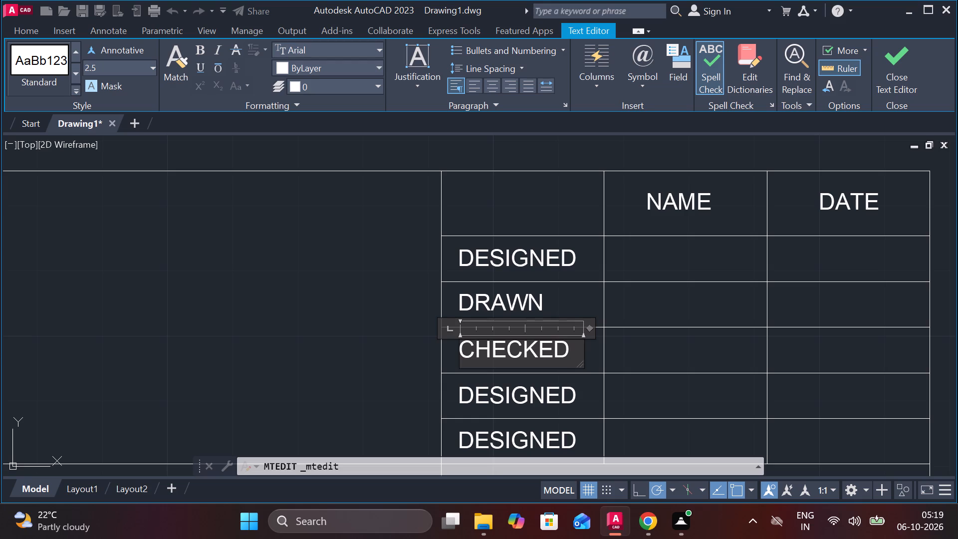
pyautogui.doubleClick(559, 399)
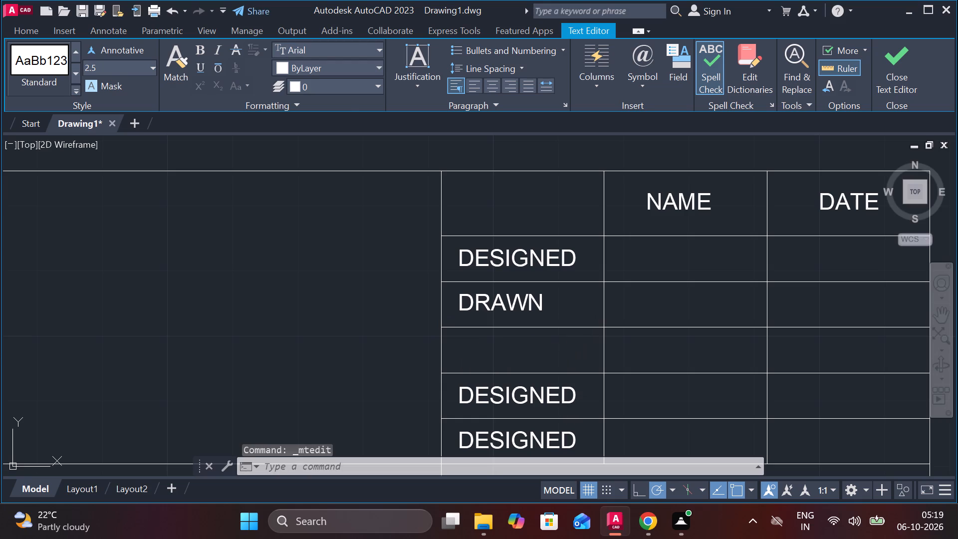
# Replace the DESIGNED text in the row directly below CHECKED with STANDARD and close the text editor.
pyautogui.doubleClick(534, 399)
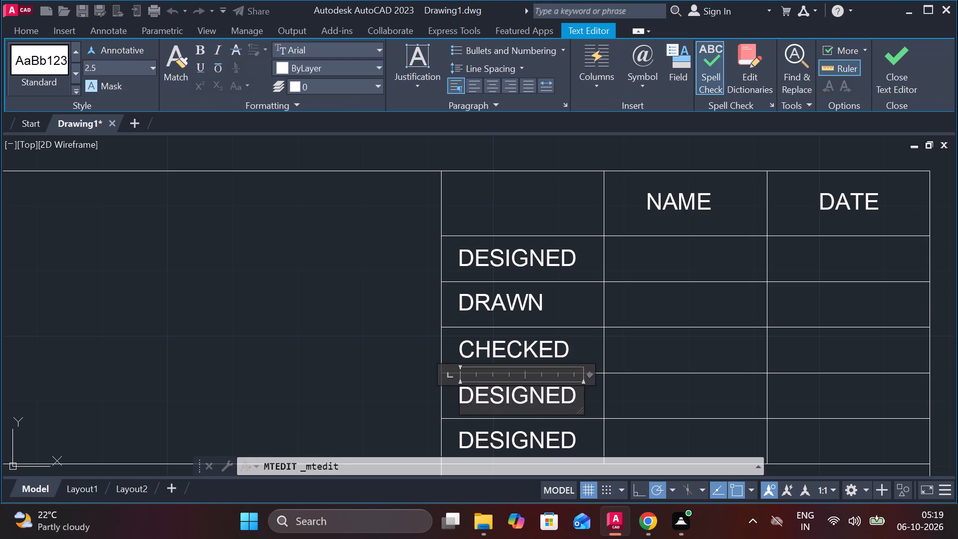
pyautogui.press('Right')
pyautogui.press('Right')
pyautogui.press('Right')
pyautogui.press('Right')
pyautogui.press('Right')
pyautogui.press('Right')
pyautogui.press('Right')
pyautogui.press('Right')
pyautogui.press('BackSpace')
pyautogui.press('BackSpace')
pyautogui.press('BackSpace')
pyautogui.press('BackSpace')
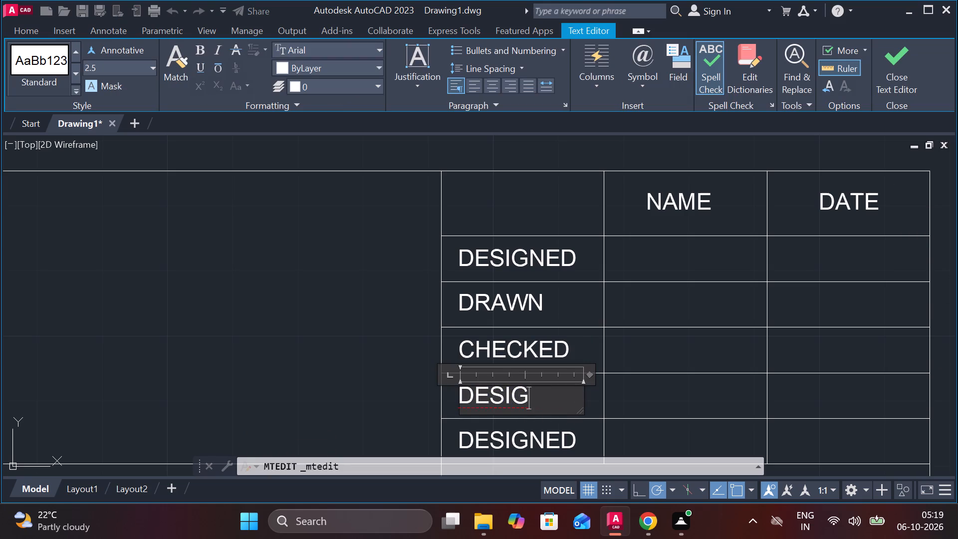
pyautogui.press('BackSpace')
pyautogui.press('BackSpace')
pyautogui.press('BackSpace')
pyautogui.press('BackSpace')
pyautogui.write('STANDARD')
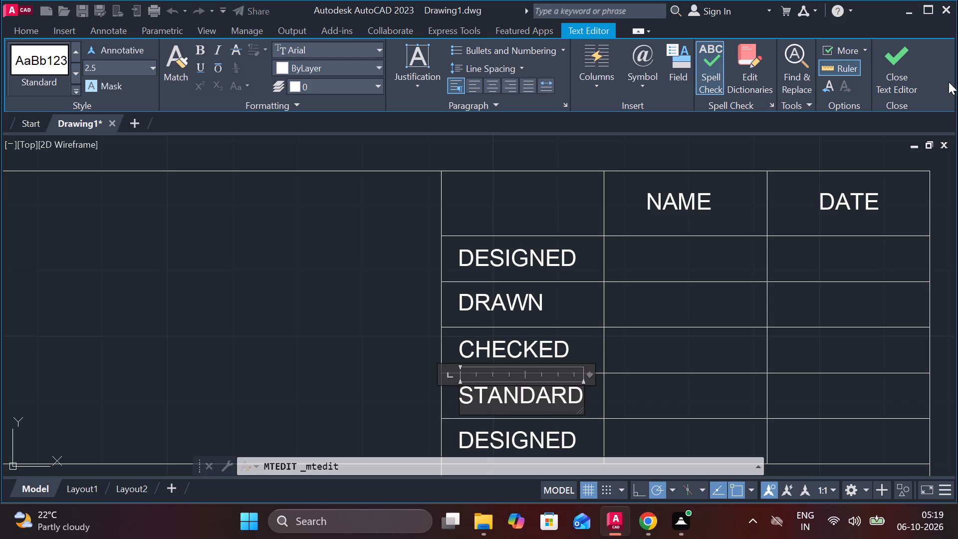
pyautogui.click(899, 65)
# Replace the DESIGNED text in the row directly below STANDARD with APPROVED and close the text editor.
pyautogui.scroll(-1, 619, 360)
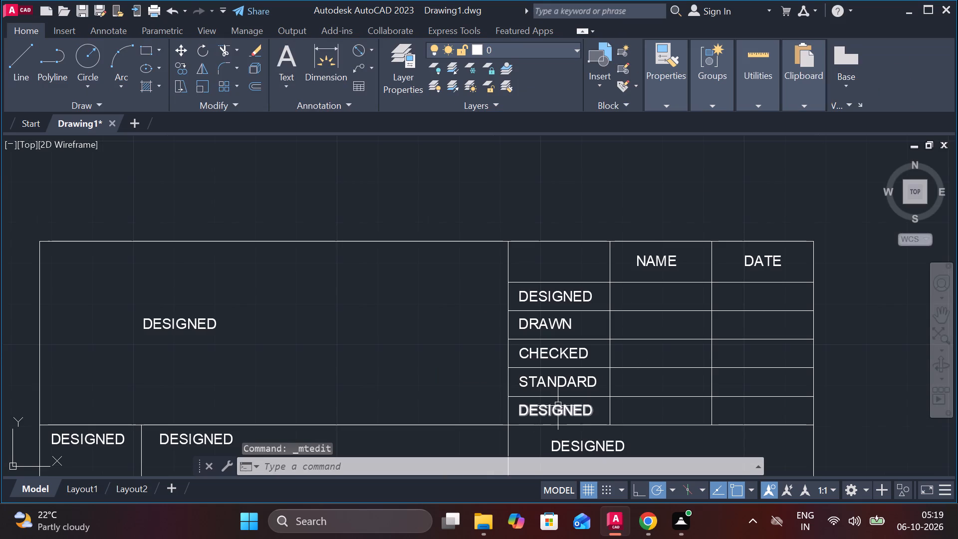
pyautogui.moveTo(560, 403); pyautogui.dragTo(552, 376, button='middle')
pyautogui.scroll(1, 552, 364)
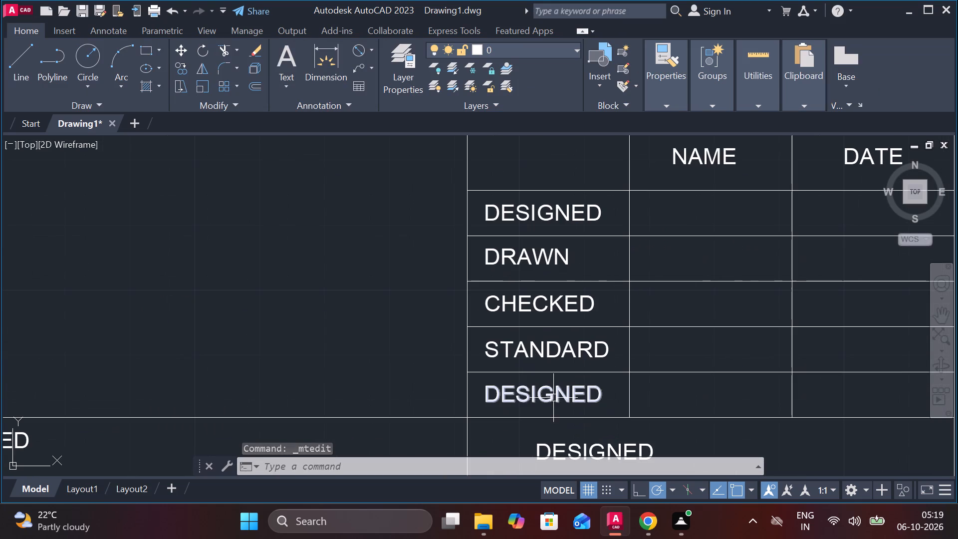
pyautogui.doubleClick(553, 398)
pyautogui.press('Right')
pyautogui.press('Right')
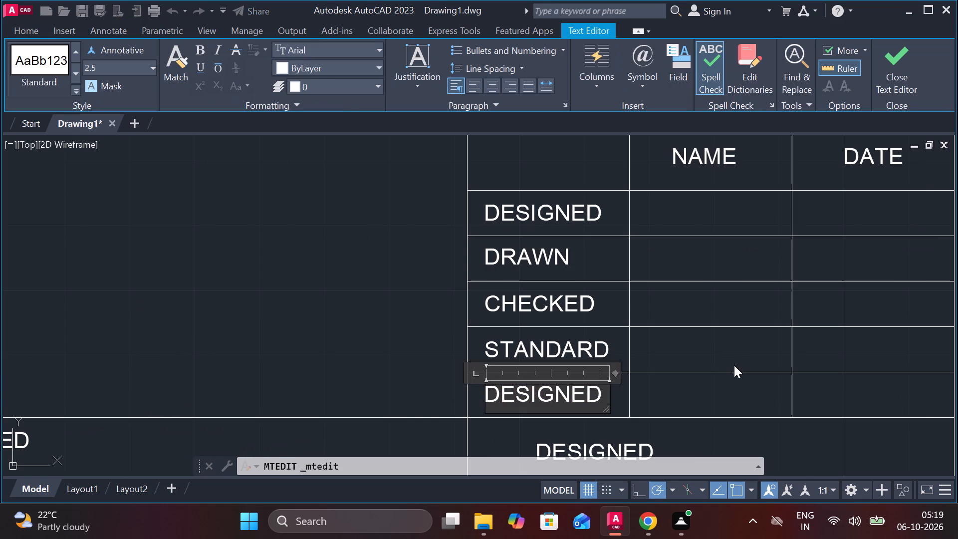
pyautogui.press('Right')
pyautogui.press('Right')
pyautogui.press('BackSpace')
pyautogui.press('BackSpace')
pyautogui.press('BackSpace')
pyautogui.press('BackSpace')
pyautogui.press('BackSpace')
pyautogui.press('BackSpace')
pyautogui.press('BackSpace')
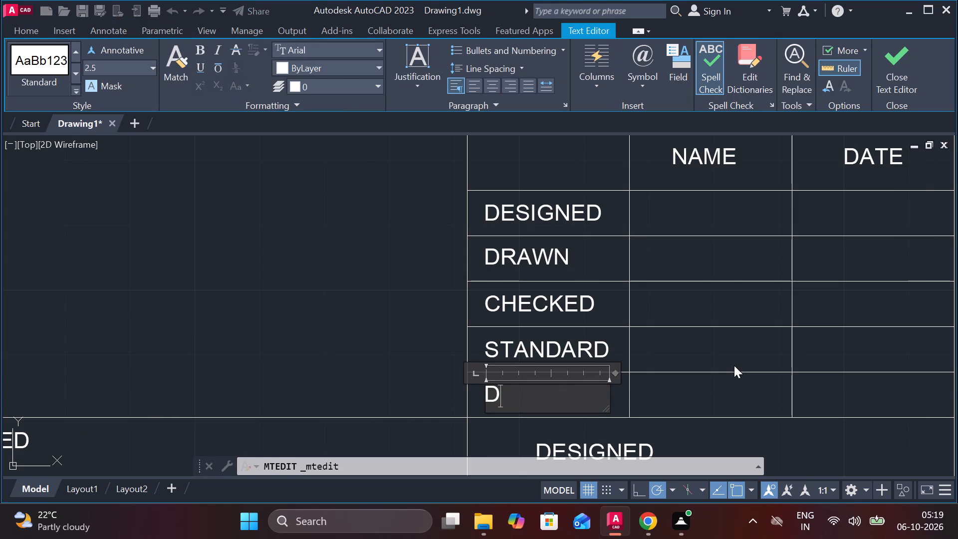
pyautogui.press('BackSpace')
pyautogui.write('APPROVED')
pyautogui.click(877, 66)
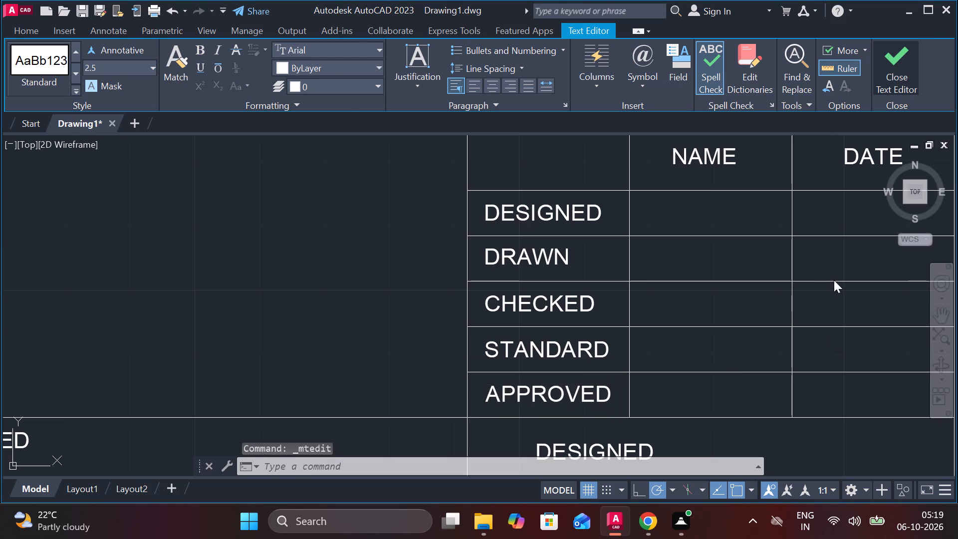
# Replace the upper DESIGNED text in the large cell below APPROVED with DRAWING NO: and widen its text frame to fit one line.
pyautogui.scroll(-1, 708, 367)
pyautogui.moveTo(720, 348); pyautogui.dragTo(707, 198, button='middle')
pyautogui.doubleClick(606, 273)
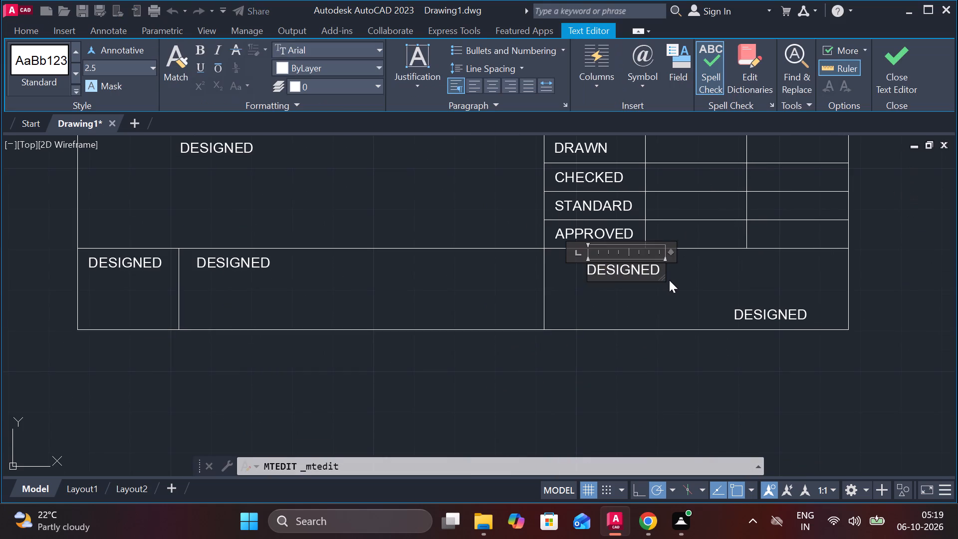
pyautogui.press('Right')
pyautogui.press('Right')
pyautogui.press('Right')
pyautogui.press('Right')
pyautogui.press('Right')
pyautogui.press('Right')
pyautogui.press('BackSpace')
pyautogui.press('BackSpace')
pyautogui.press('BackSpace')
pyautogui.press('BackSpace')
pyautogui.press('BackSpace')
pyautogui.press('BackSpace')
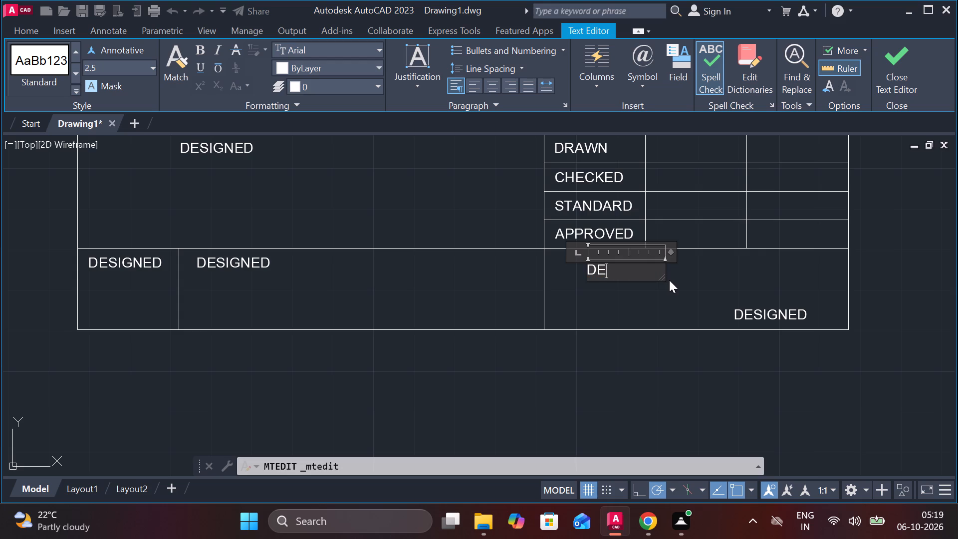
pyautogui.press('BackSpace')
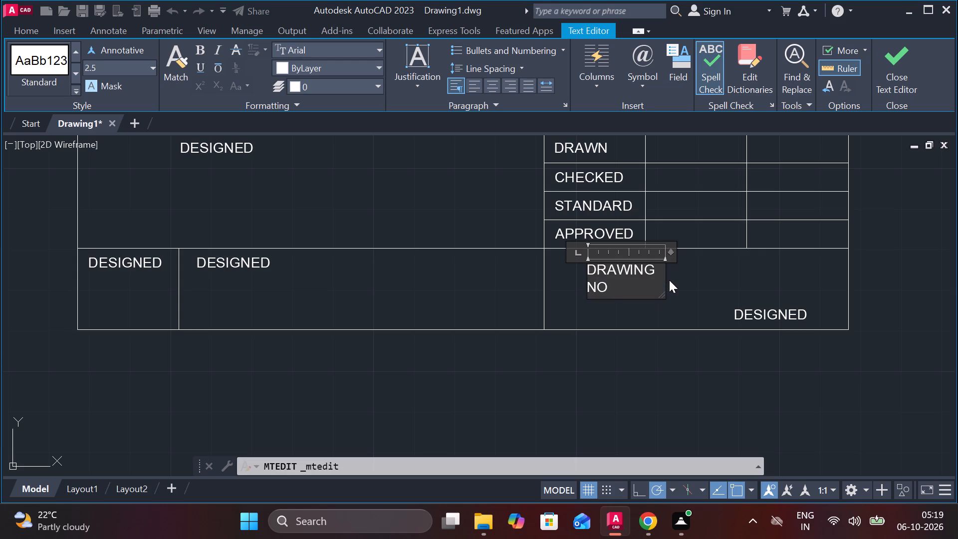
pyautogui.press('BackSpace')
pyautogui.hotkey('shift', ':')
pyautogui.moveTo(664, 275); pyautogui.dragTo(697, 277)
pyautogui.click(912, 63)
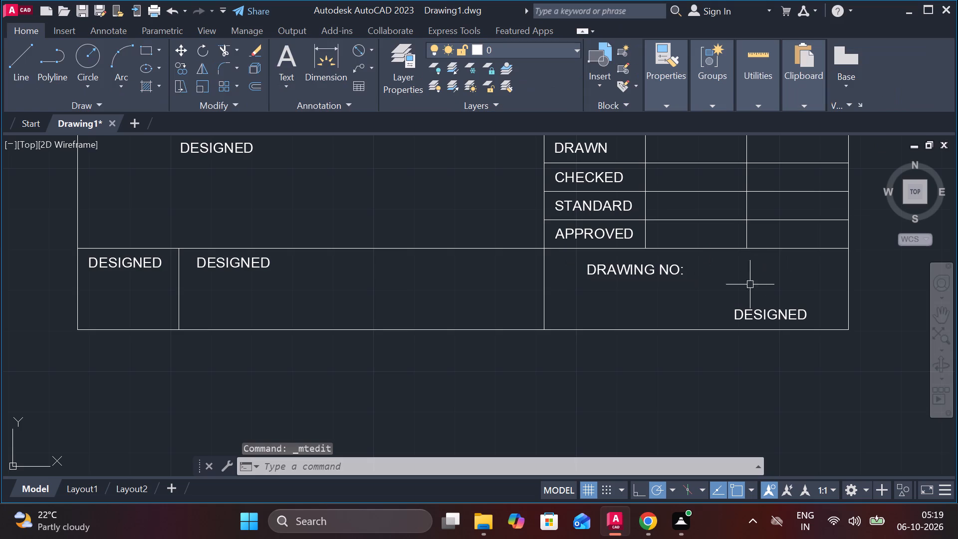
# Replace the DESIGNED text below DRAWING NO: with SHEET NO : 1of1 and close the text editor.
pyautogui.doubleClick(784, 317)
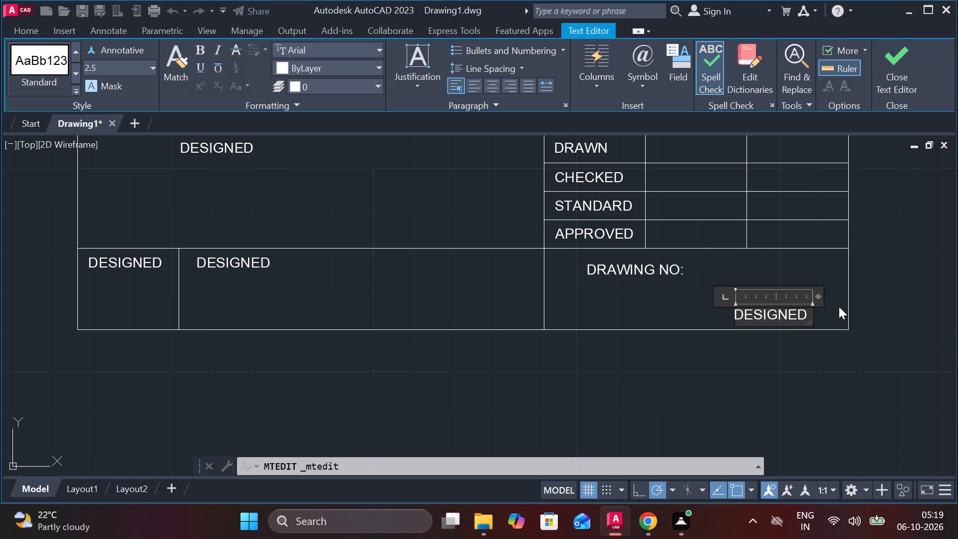
pyautogui.press('Right')
pyautogui.press('Right')
pyautogui.press('Right')
pyautogui.press('BackSpace')
pyautogui.press('BackSpace')
pyautogui.press('BackSpace')
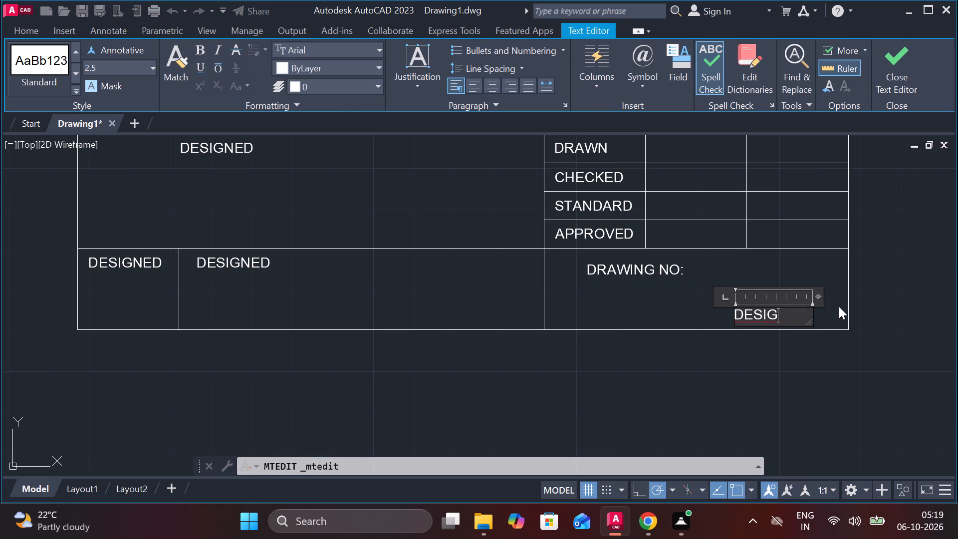
pyautogui.press('BackSpace')
pyautogui.press('BackSpace')
pyautogui.press('BackSpace')
pyautogui.press('BackSpace')
pyautogui.press('BackSpace')
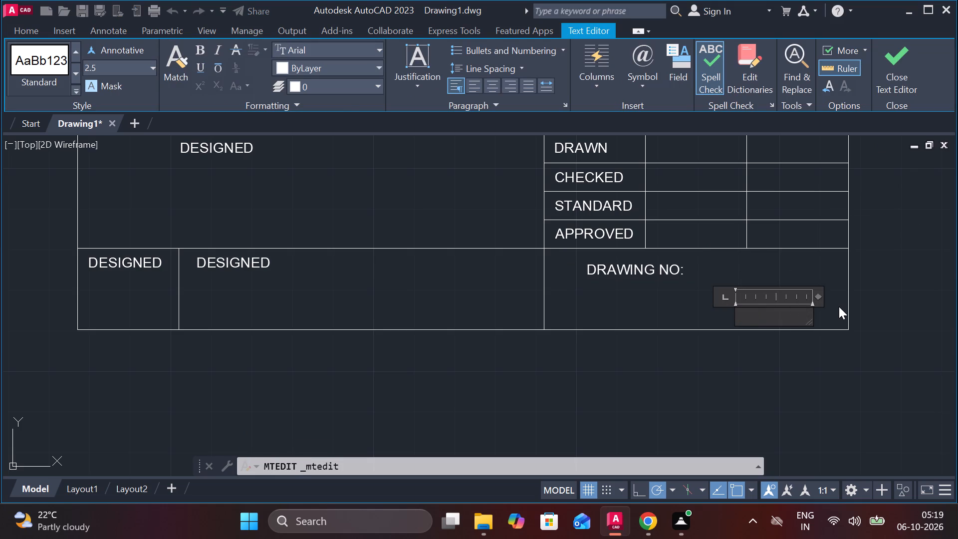
pyautogui.write('SHEET')
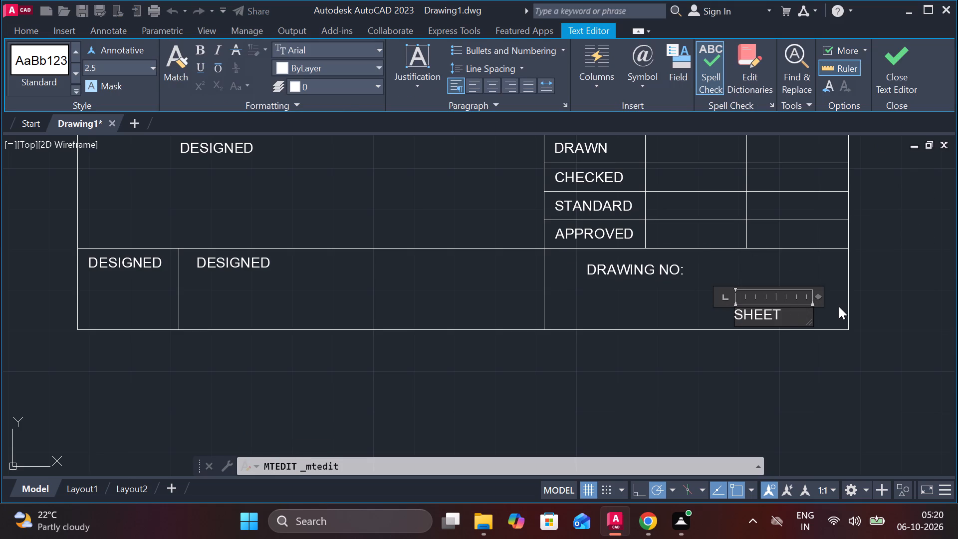
pyautogui.press('space')
pyautogui.write('NO')
pyautogui.press('space')
pyautogui.hotkey('shift', ':')
pyautogui.press('space')
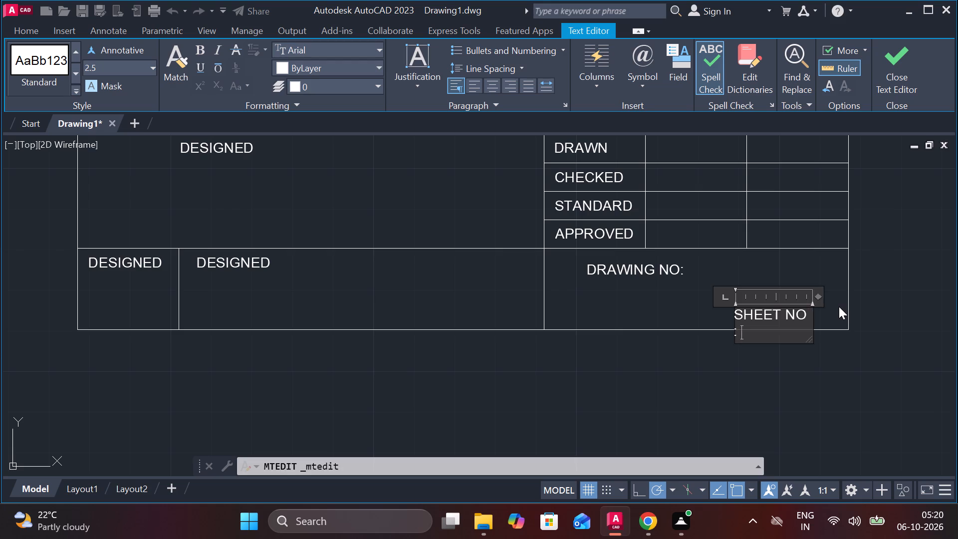
pyautogui.write('1')
pyautogui.write('of')
pyautogui.press('space')
pyautogui.press('1')
pyautogui.press('BackSpace')
pyautogui.press('BackSpace')
pyautogui.press('1')
pyautogui.click(900, 52)
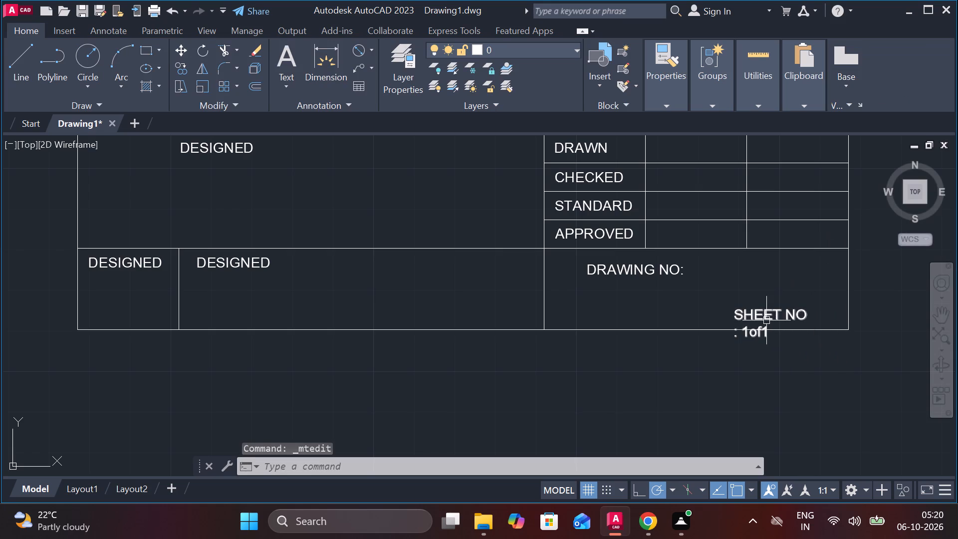
# Widen the SHEET NO text frame so the label fits on one line, and close the text editor.
pyautogui.click(766, 319)
pyautogui.doubleClick(790, 323)
pyautogui.doubleClick(785, 319)
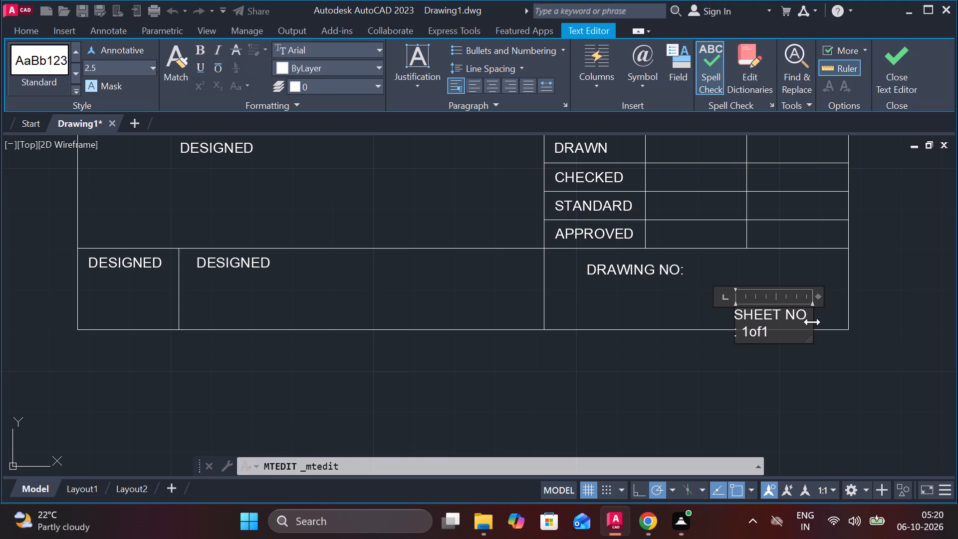
pyautogui.moveTo(812, 322); pyautogui.dragTo(863, 308)
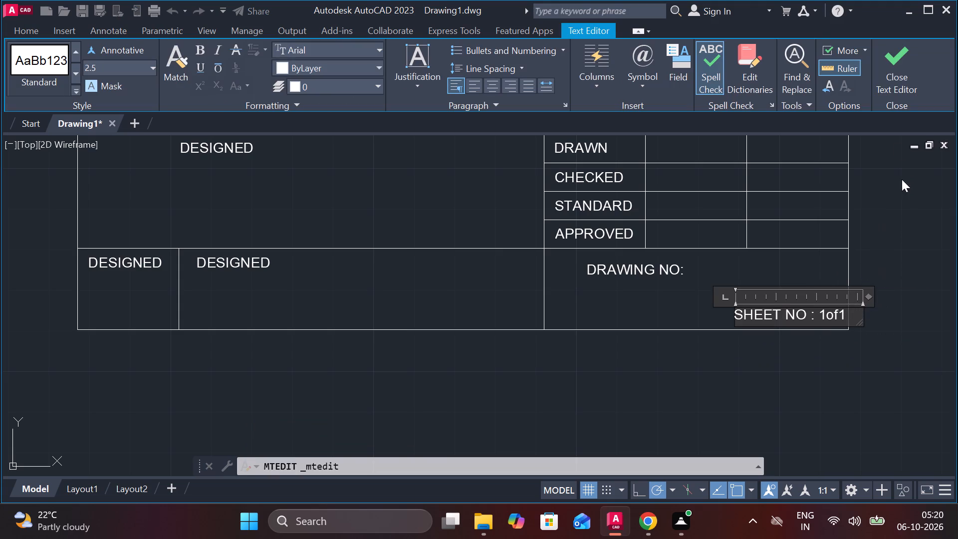
pyautogui.click(891, 56)
# Move the SHEET NO label slightly left so it sits clear of the title block's right border.
pyautogui.click(823, 318)
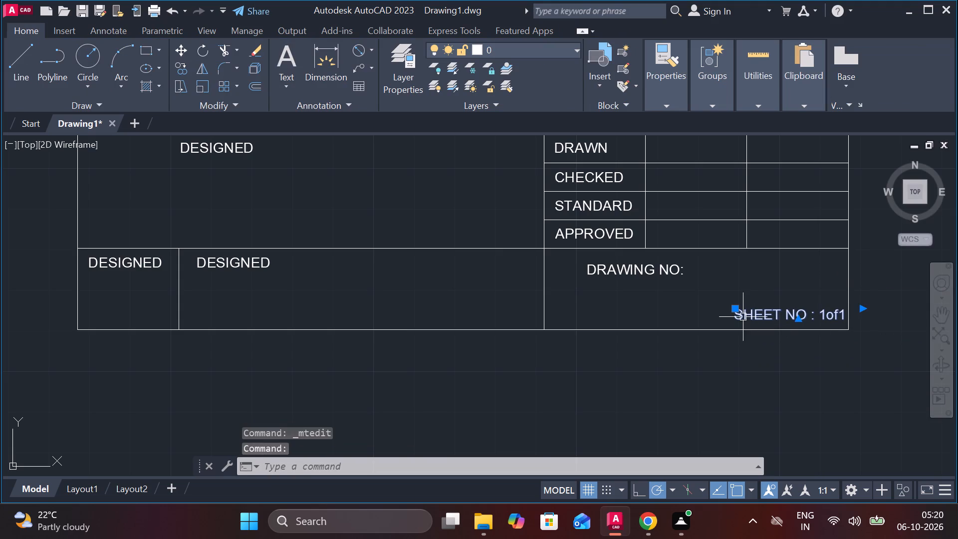
pyautogui.click(737, 310)
pyautogui.click(716, 309)
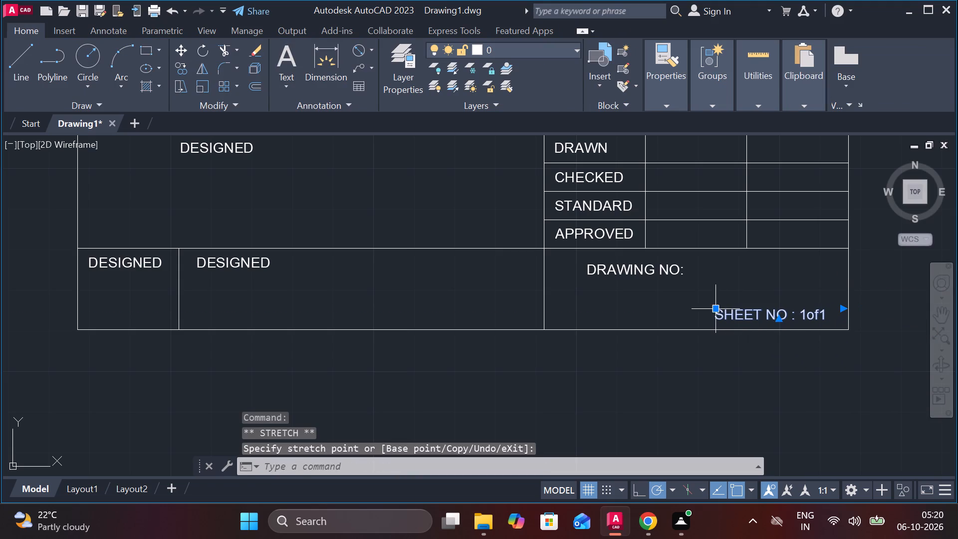
pyautogui.press('Escape')
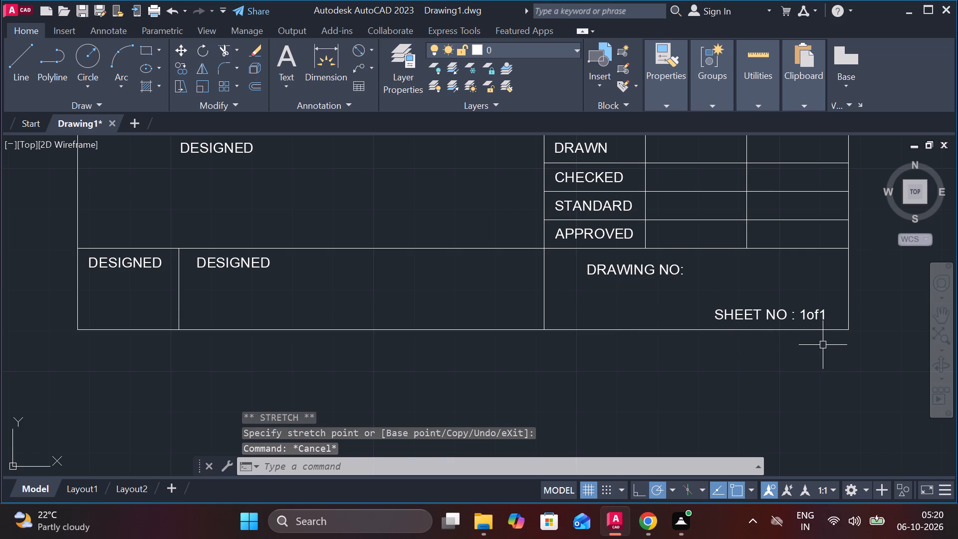
# Add spaces around "of" so the sheet label reads SHEET NO : 1 of 1, and close the text editor.
pyautogui.scroll(2, 823, 345)
pyautogui.scroll(-3, 799, 267)
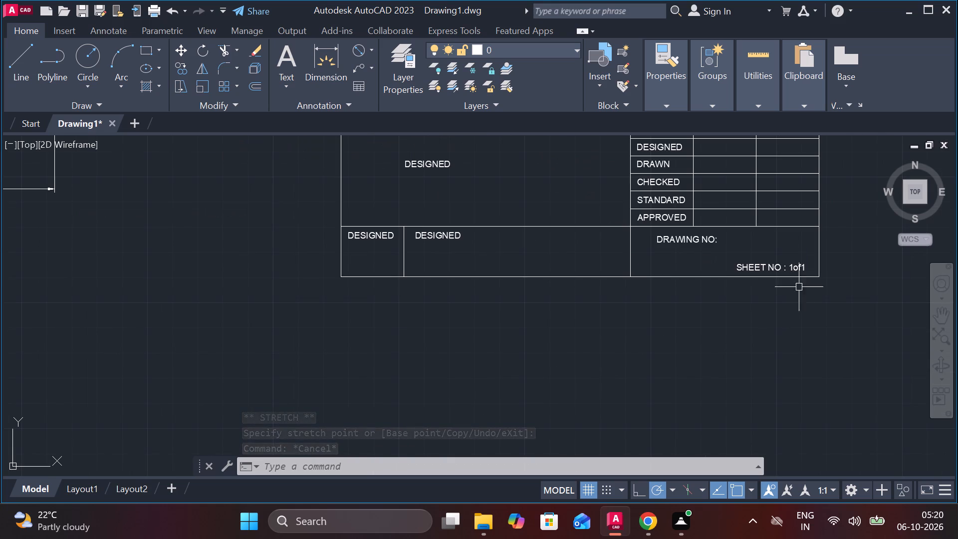
pyautogui.scroll(3, 804, 276)
pyautogui.doubleClick(768, 243)
pyautogui.scroll(1, 768, 243)
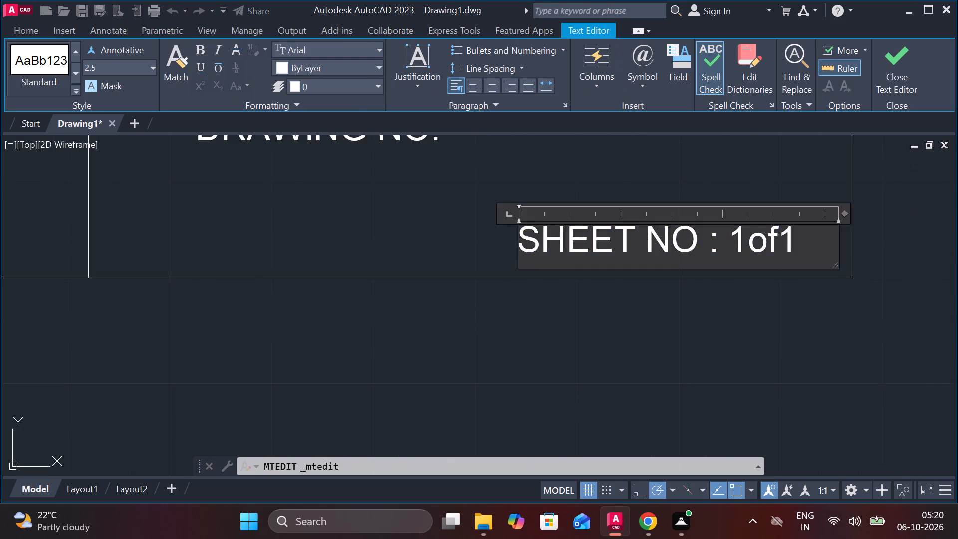
pyautogui.scroll(1, 768, 243)
pyautogui.click(707, 249)
pyautogui.click(785, 244)
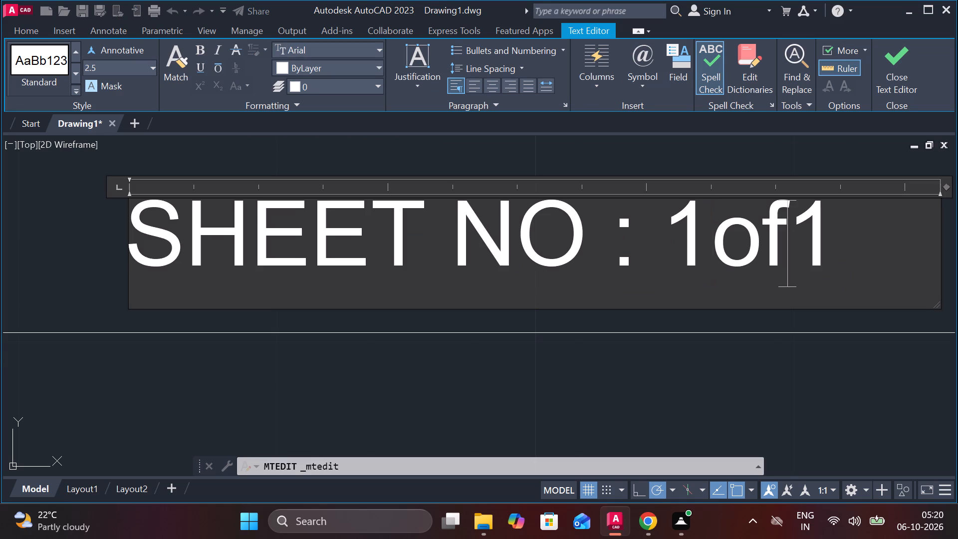
pyautogui.press('space')
pyautogui.click(720, 252)
pyautogui.press('space')
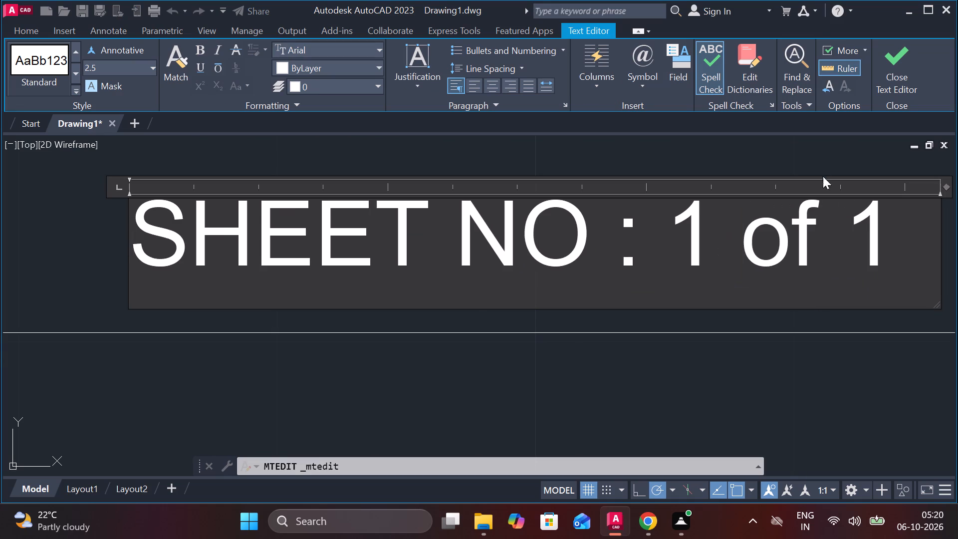
pyautogui.press('BackSpace')
pyautogui.press('BackSpace')
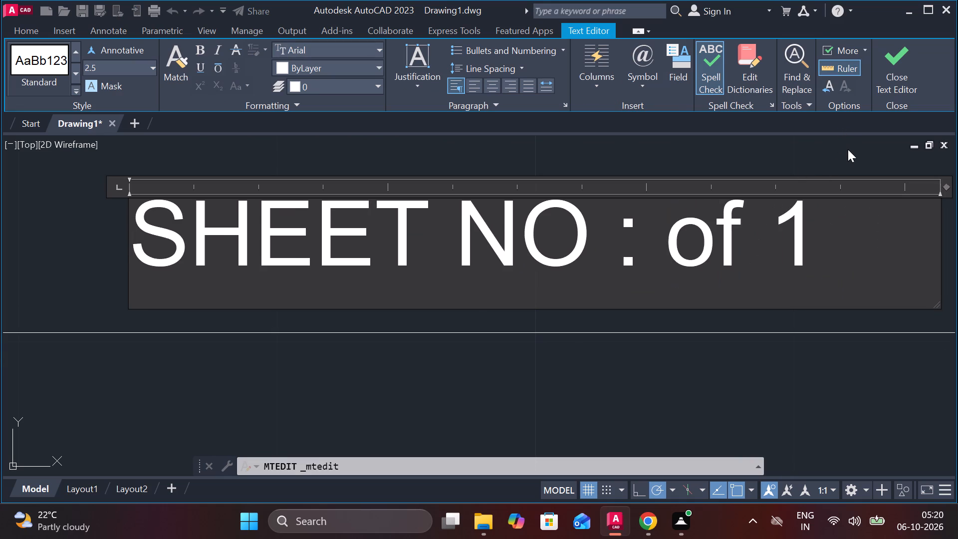
pyautogui.write('1')
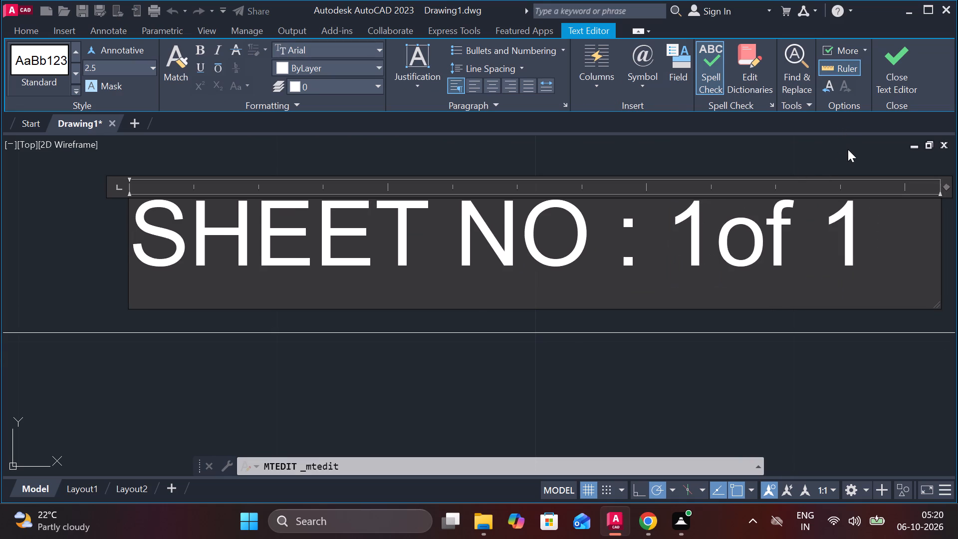
pyautogui.press('space')
pyautogui.click(911, 74)
# Replace the DESIGNED text in the small lower-left cell of the title block with SCALE and close the text editor.
pyautogui.scroll(-1, 836, 297)
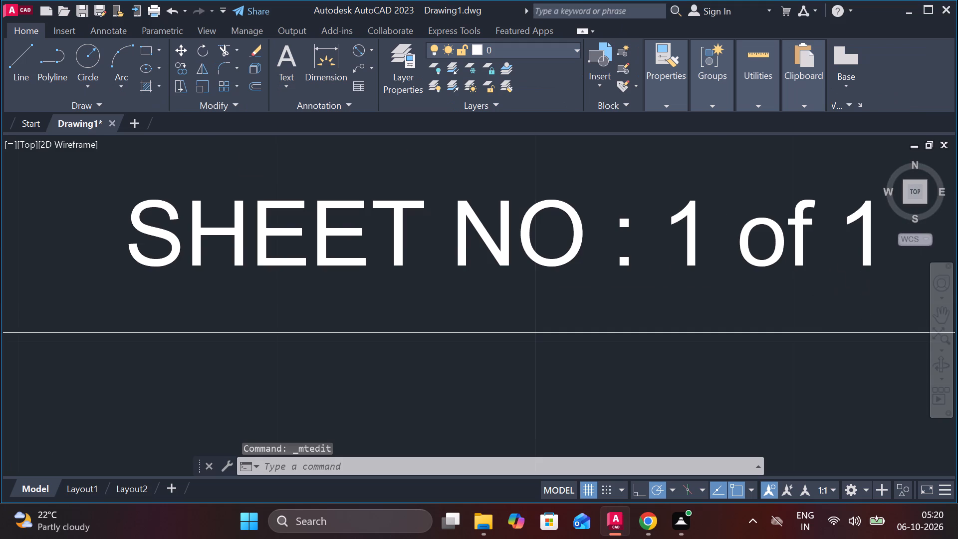
pyautogui.scroll(-1, 836, 297)
pyautogui.scroll(-2, 713, 288)
pyautogui.moveTo(583, 272); pyautogui.dragTo(699, 370, button='middle')
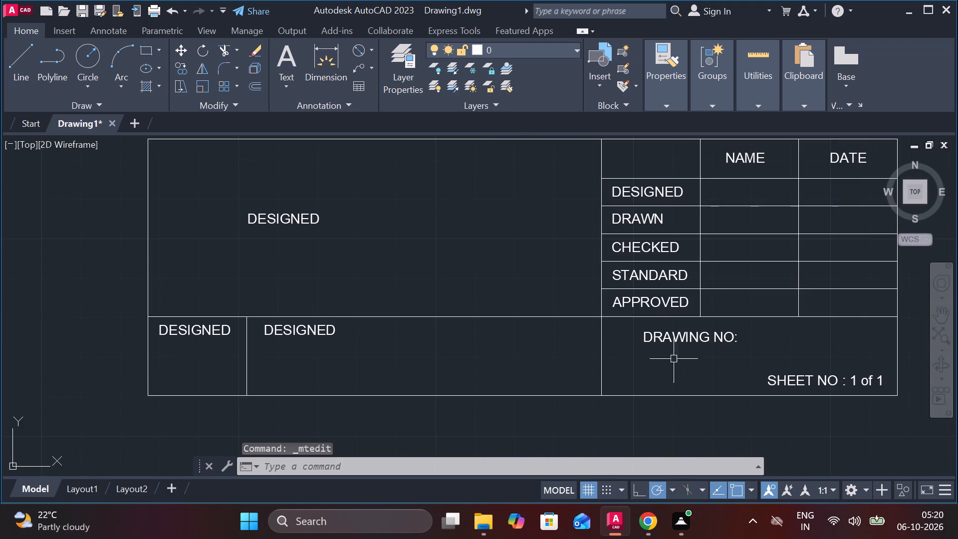
pyautogui.moveTo(381, 348); pyautogui.dragTo(552, 367, button='middle')
pyautogui.doubleClick(356, 346)
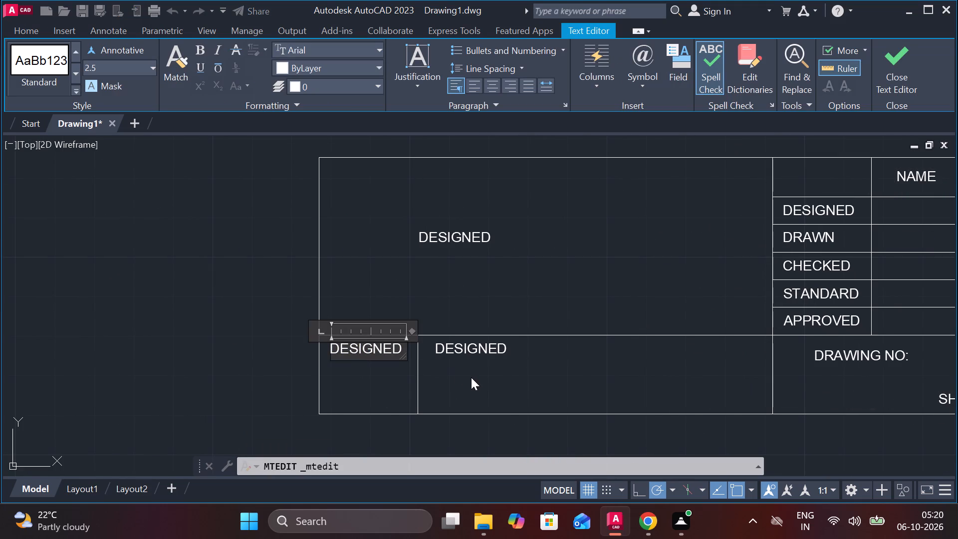
pyautogui.press('Right')
pyautogui.press('Right')
pyautogui.press('Right')
pyautogui.press('Right')
pyautogui.press('Right')
pyautogui.press('BackSpace')
pyautogui.press('BackSpace')
pyautogui.press('BackSpace')
pyautogui.press('BackSpace')
pyautogui.press('BackSpace')
pyautogui.press('BackSpace')
pyautogui.press('BackSpace')
pyautogui.press('BackSpace')
pyautogui.write('scale')
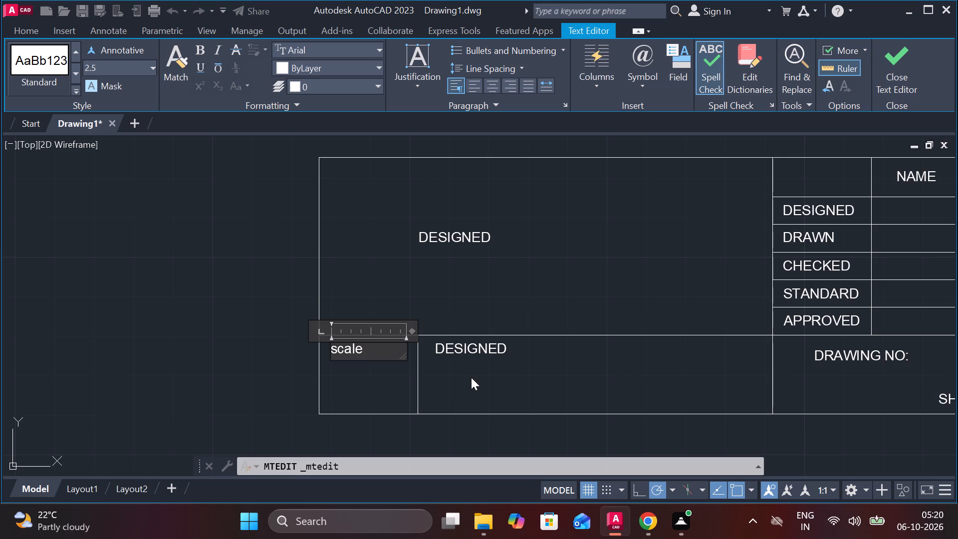
pyautogui.press('BackSpace')
pyautogui.press('BackSpace')
pyautogui.press('BackSpace')
pyautogui.press('BackSpace')
pyautogui.press('BackSpace')
pyautogui.press('Tab')
pyautogui.write('SCALE')
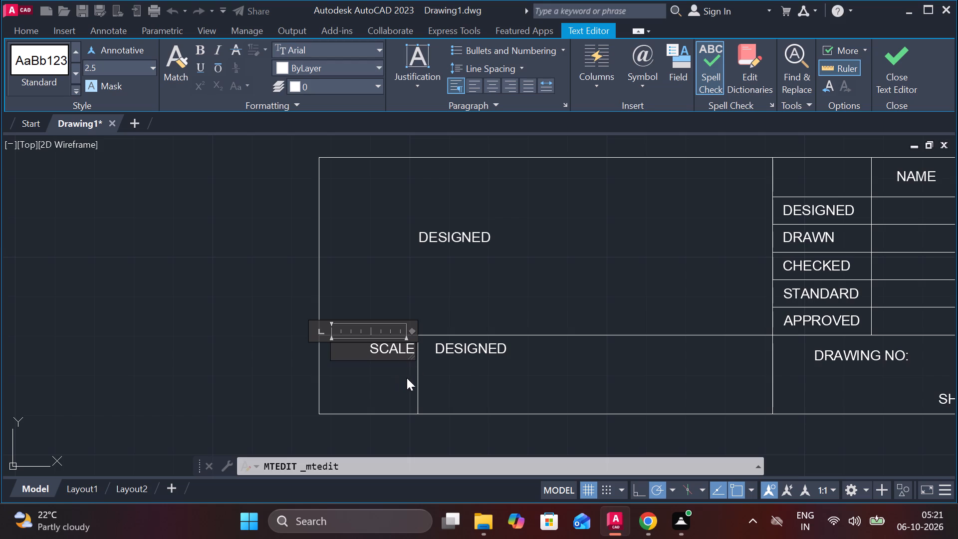
pyautogui.click(873, 72)
pyautogui.click(376, 355)
pyautogui.click(374, 350)
pyautogui.press('BackSpace')
pyautogui.click(891, 70)
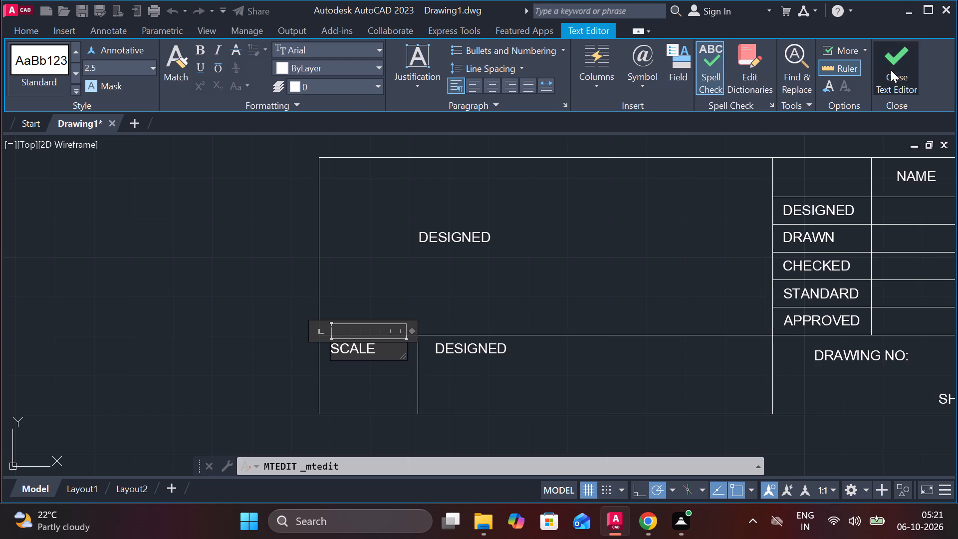
# Extend the SCALE label in the title block so it reads SCALE: 1:1, and close the text editor.
pyautogui.doubleClick(363, 352)
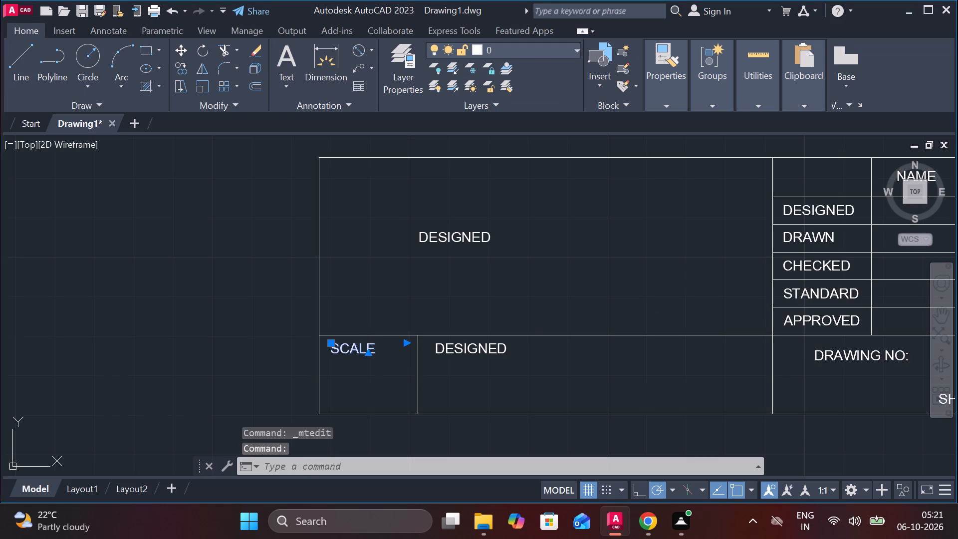
pyautogui.scroll(2, 363, 352)
pyautogui.click(400, 349)
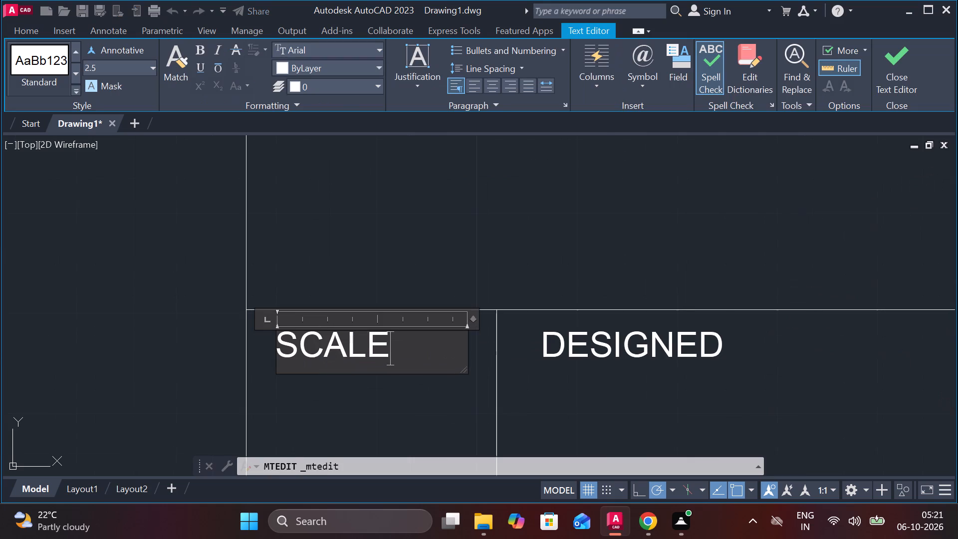
pyautogui.hotkey('shift', ':')
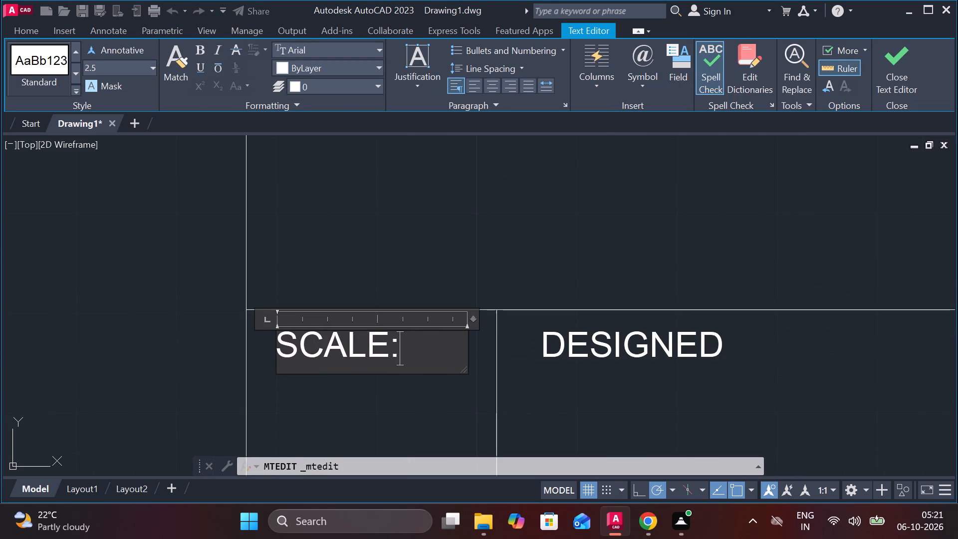
pyautogui.press('space')
pyautogui.write('1')
pyautogui.write(':1')
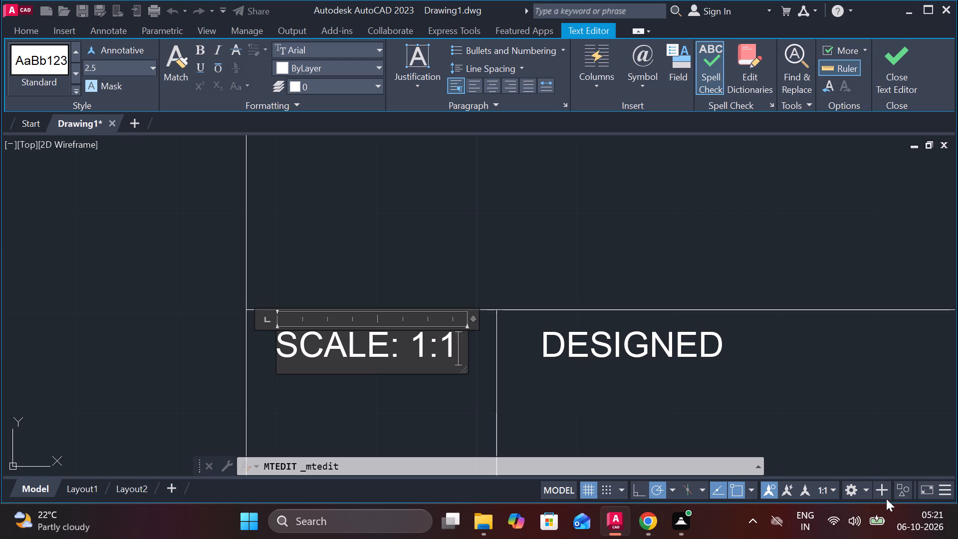
pyautogui.click(901, 57)
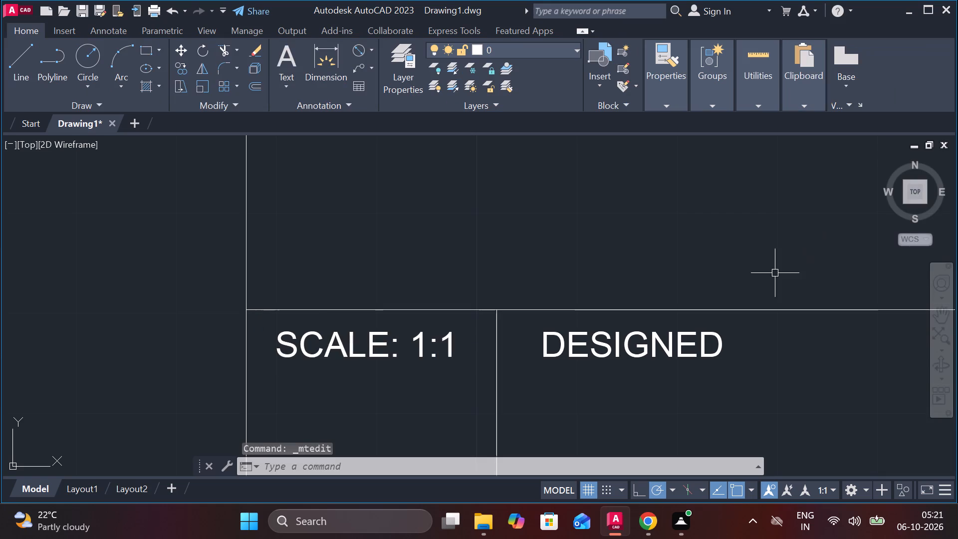
# Replace the DESIGNED text in the cell beside SCALE: 1:1 with TITLE and close the text editor.
pyautogui.scroll(-2, 768, 317)
pyautogui.scroll(1, 817, 373)
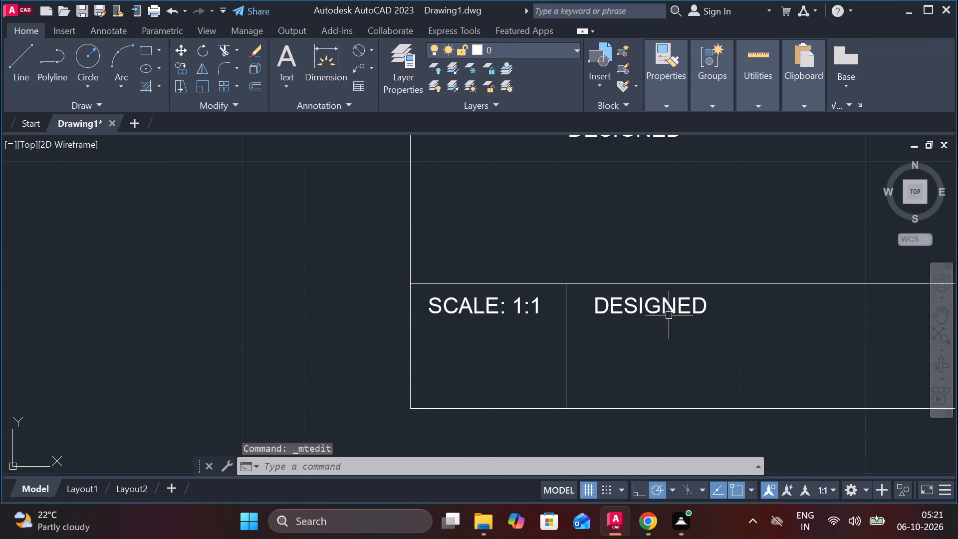
pyautogui.doubleClick(669, 315)
pyautogui.press('Right')
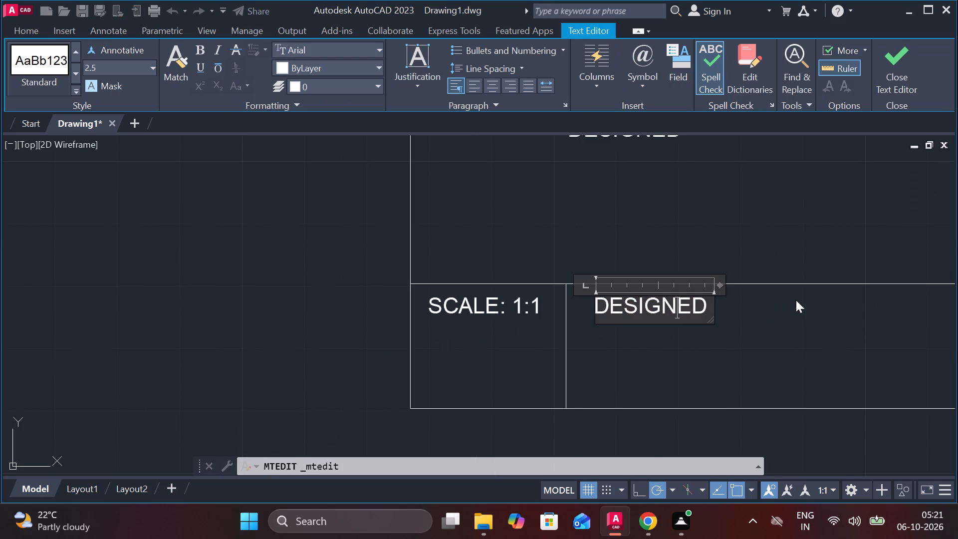
pyautogui.press('Right')
pyautogui.press('Right')
pyautogui.press('BackSpace')
pyautogui.press('BackSpace')
pyautogui.press('BackSpace')
pyautogui.press('BackSpace')
pyautogui.press('BackSpace')
pyautogui.press('BackSpace')
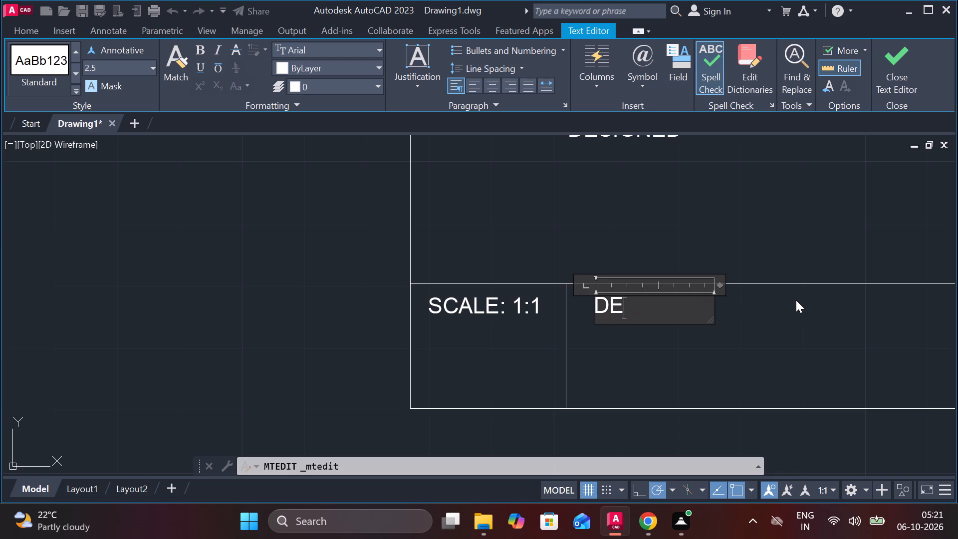
pyautogui.press('BackSpace')
pyautogui.press('BackSpace')
pyautogui.write('TUI')
pyautogui.press('BackSpace')
pyautogui.press('BackSpace')
pyautogui.write('ITLE')
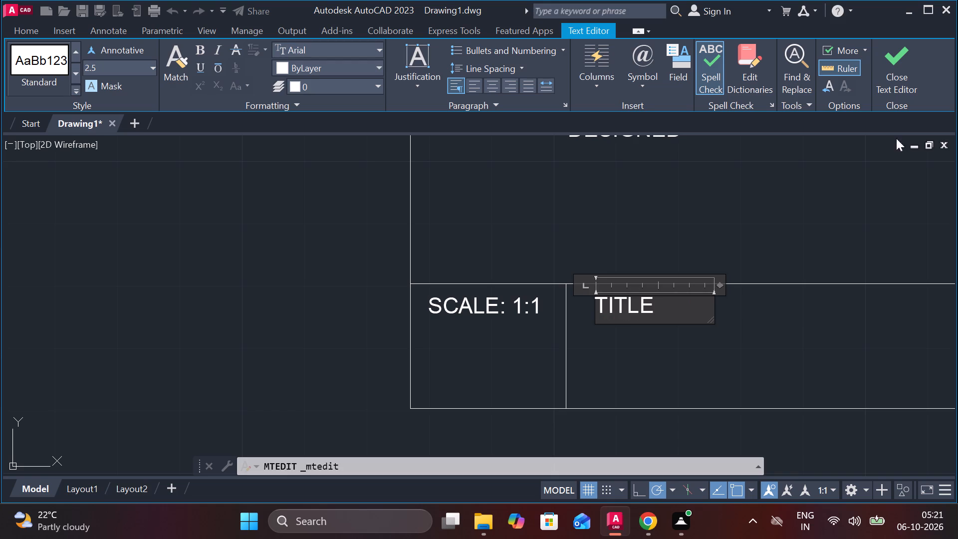
pyautogui.click(913, 41)
pyautogui.click(898, 54)
# Draw a 25-long horizontal line across the scale cell at mid-height, from its divider to the title block's outer border.
pyautogui.scroll(-1, 757, 294)
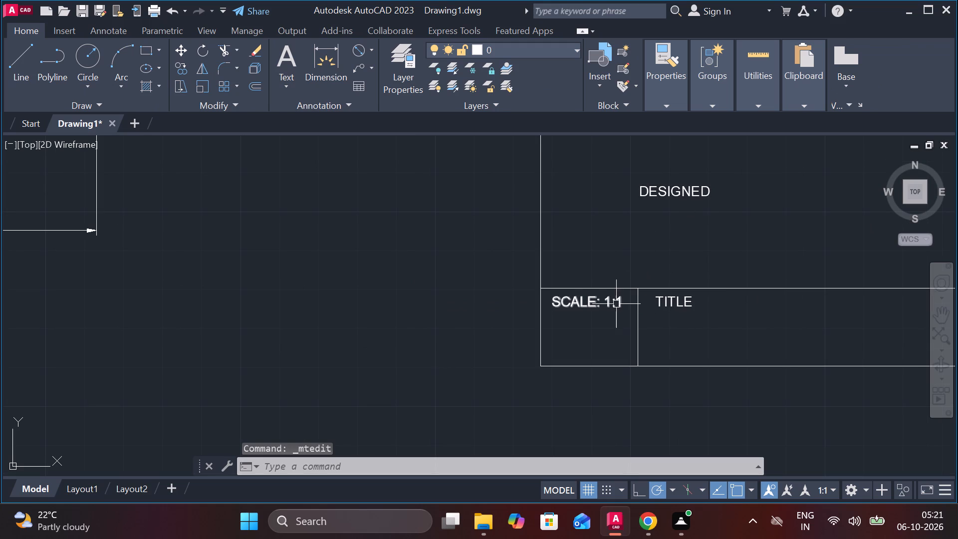
pyautogui.click(20, 57)
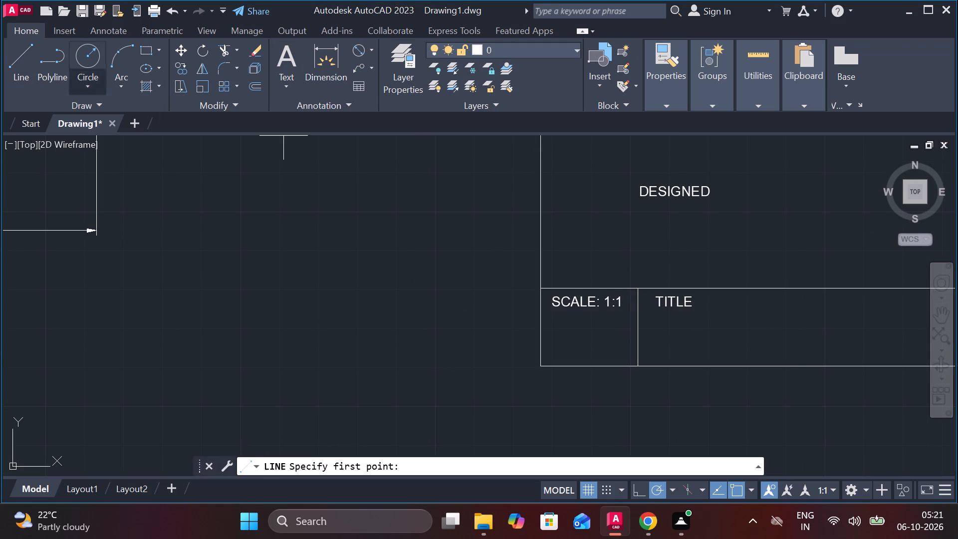
pyautogui.scroll(2, 621, 316)
pyautogui.click(660, 349)
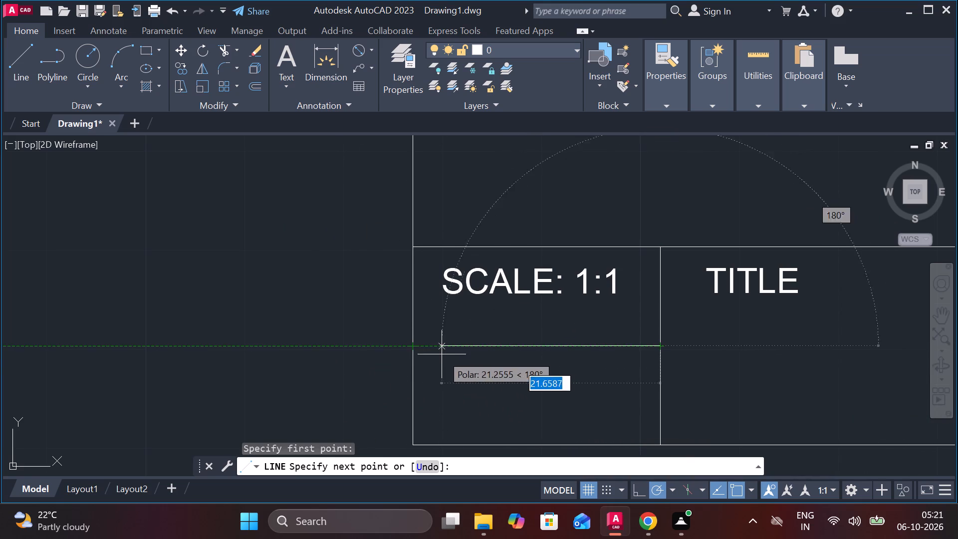
pyautogui.scroll(2, 417, 347)
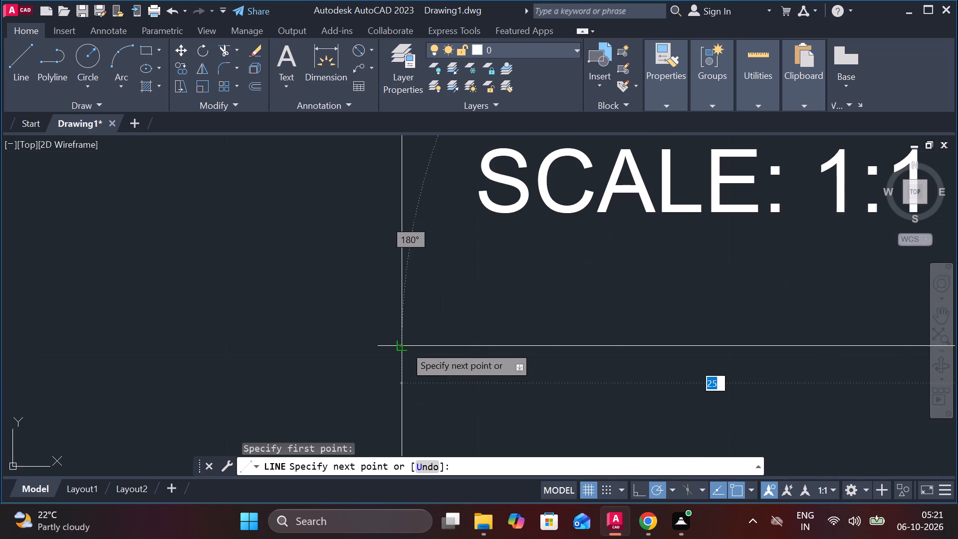
pyautogui.click(403, 350)
pyautogui.scroll(-2, 571, 296)
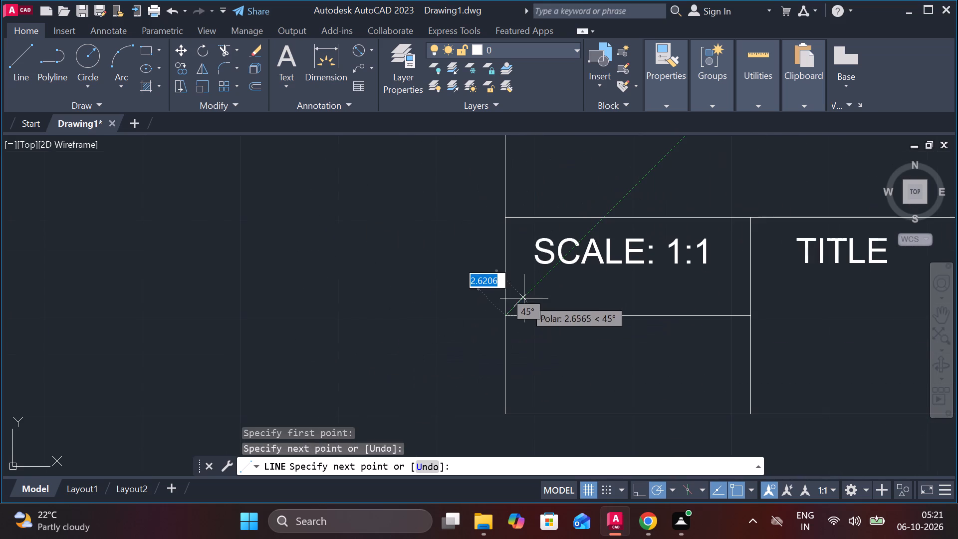
pyautogui.press('Escape')
# Draw a circle of diameter 4 near the left end of the empty cell below SCALE: 1:1.
pyautogui.scroll(-2, 568, 343)
pyautogui.scroll(1, 598, 368)
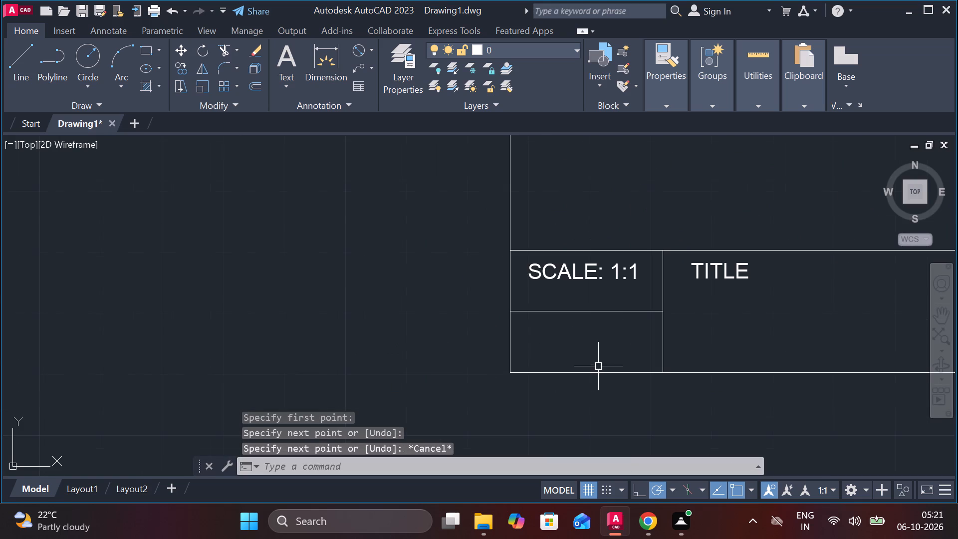
pyautogui.click(89, 86)
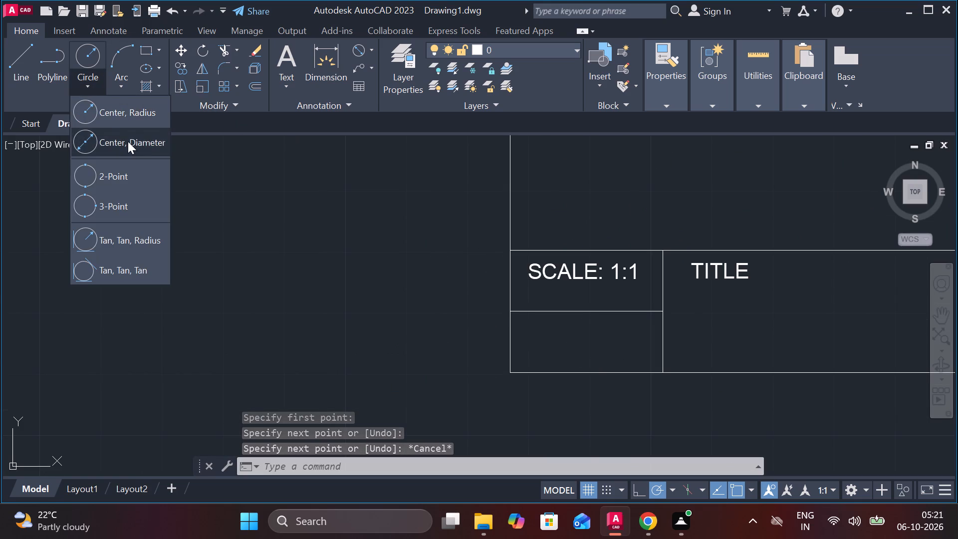
pyautogui.click(148, 143)
pyautogui.scroll(1, 549, 355)
pyautogui.click(533, 327)
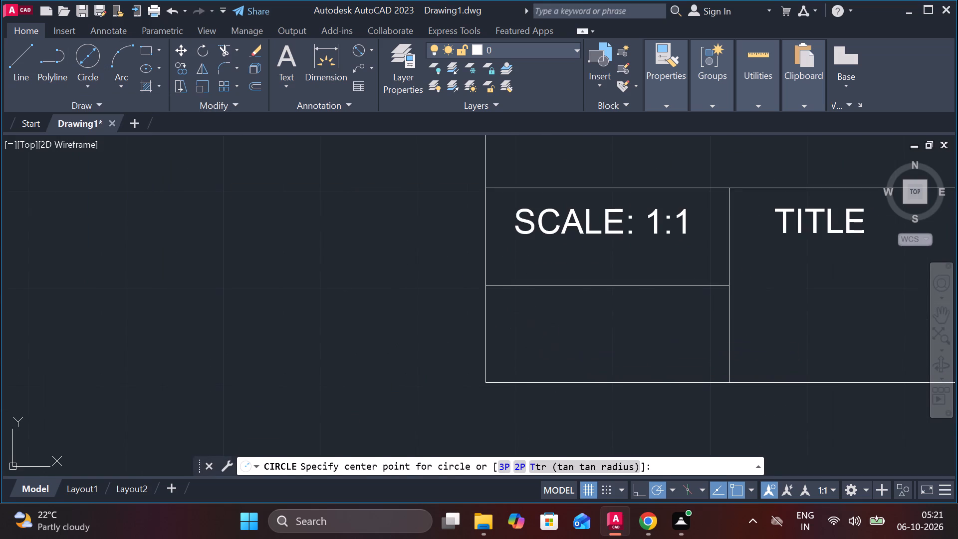
pyautogui.press('4')
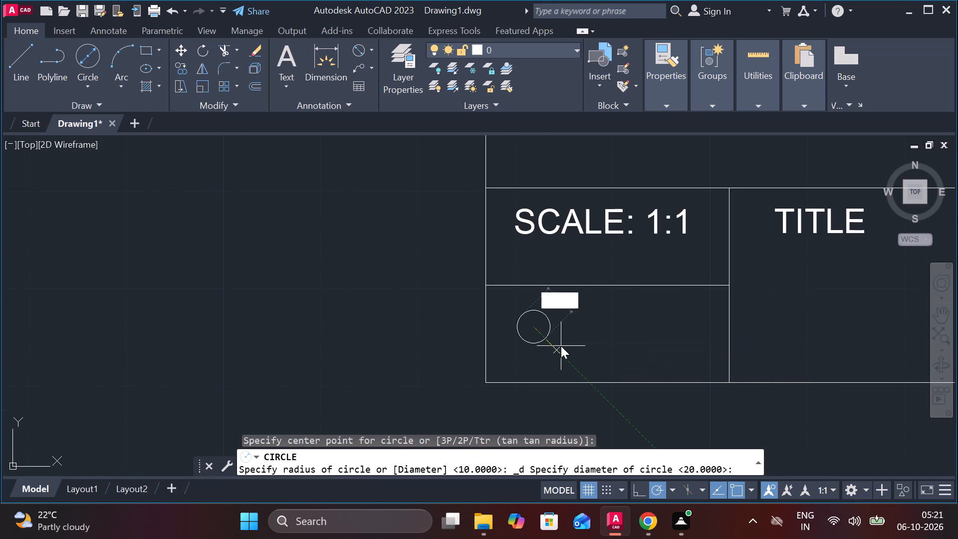
pyautogui.press('Return')
# Draw a concentric circle of diameter 6 around the small circle.
pyautogui.press('space')
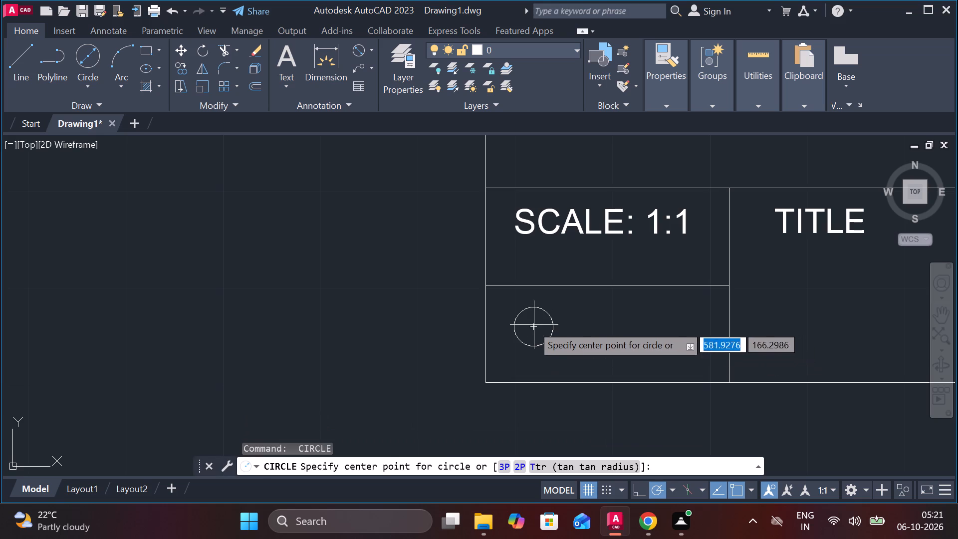
pyautogui.click(529, 324)
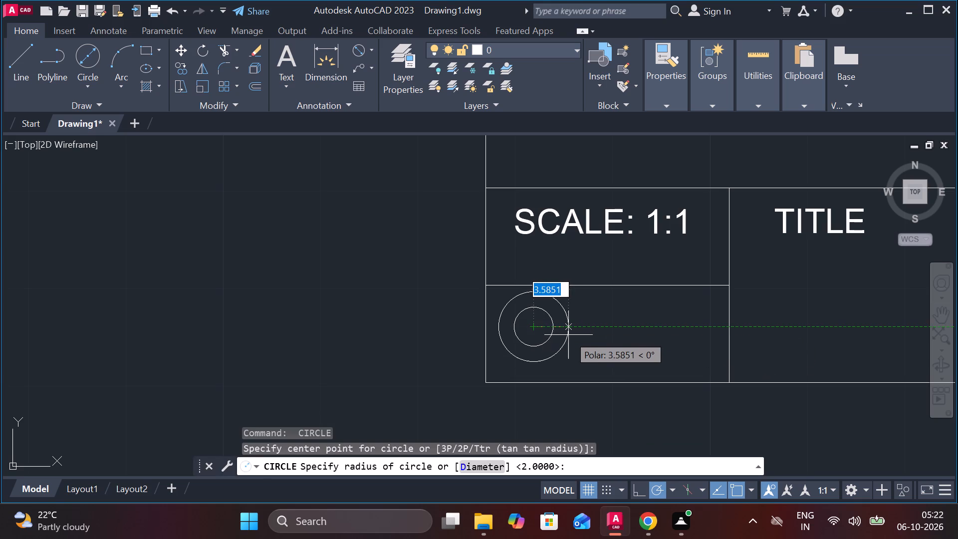
pyautogui.press('d')
pyautogui.press('Return')
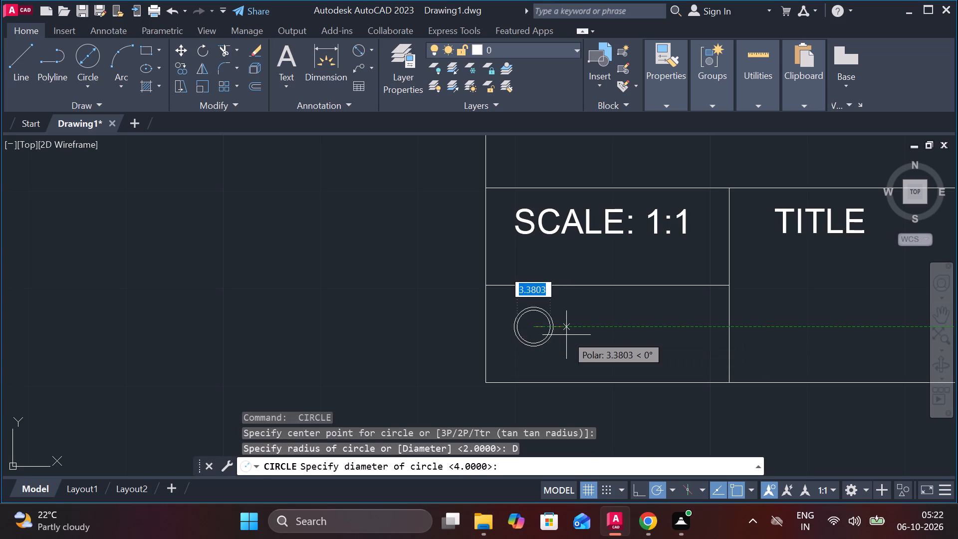
pyautogui.press('6')
pyautogui.press('Return')
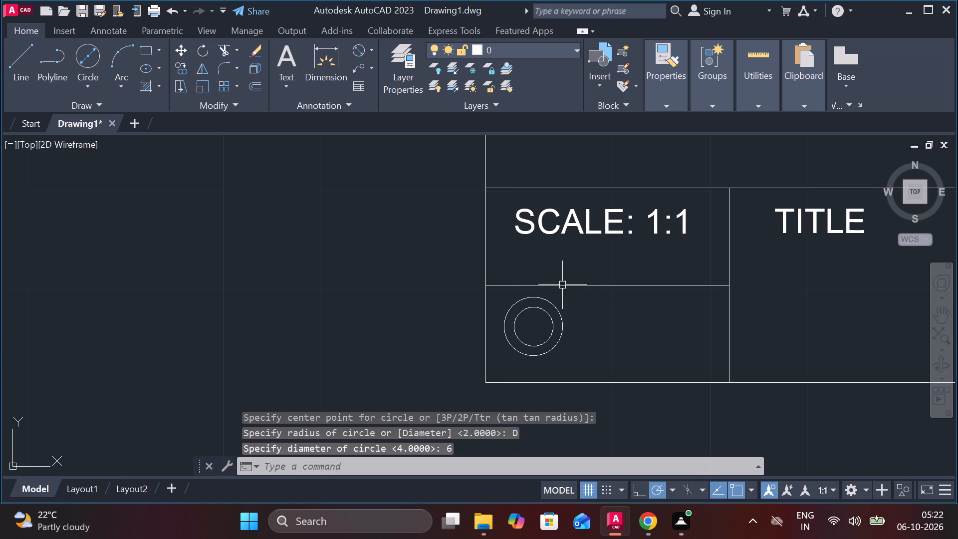
# Draw a vertical line to the right of the circles, spanning the height between the outer circle's top and bottom quadrants.
pyautogui.click(28, 57)
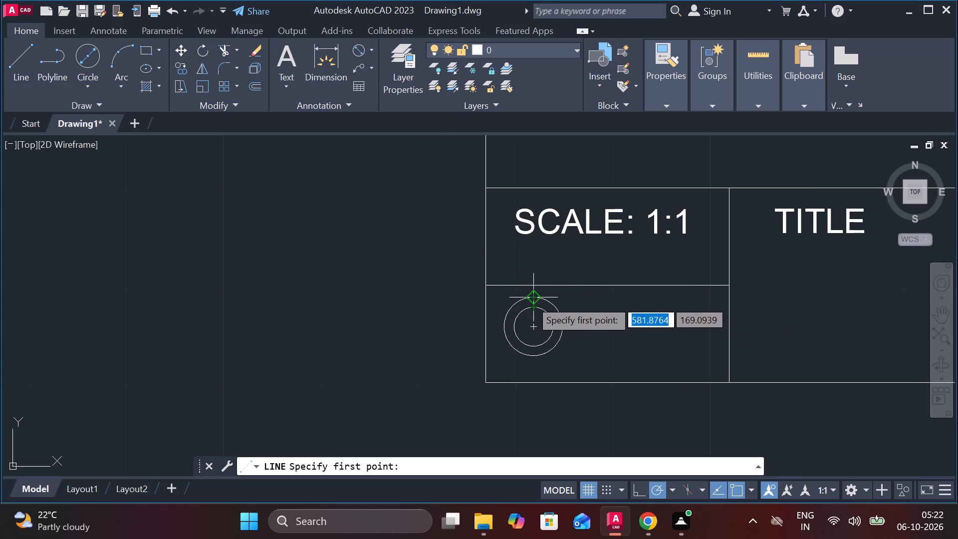
pyautogui.click(625, 301)
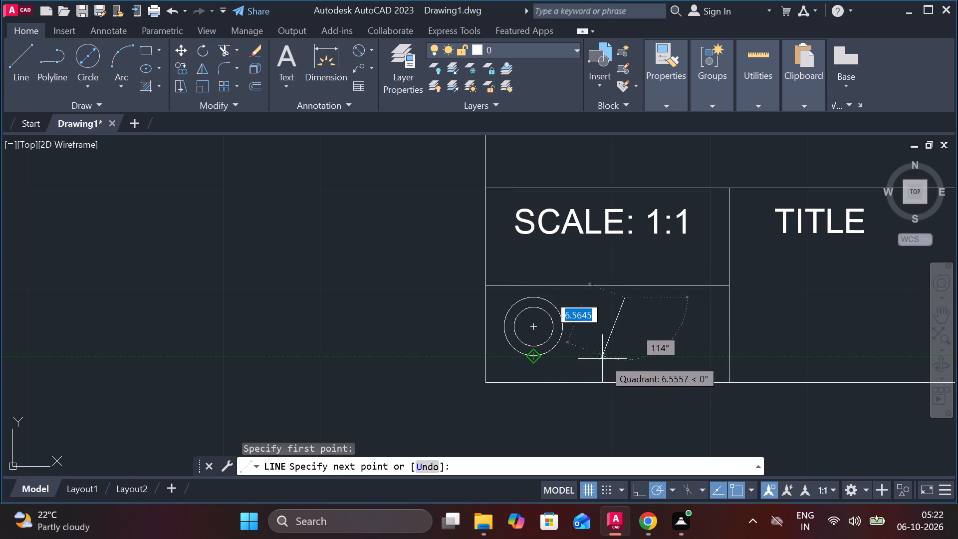
pyautogui.click(618, 359)
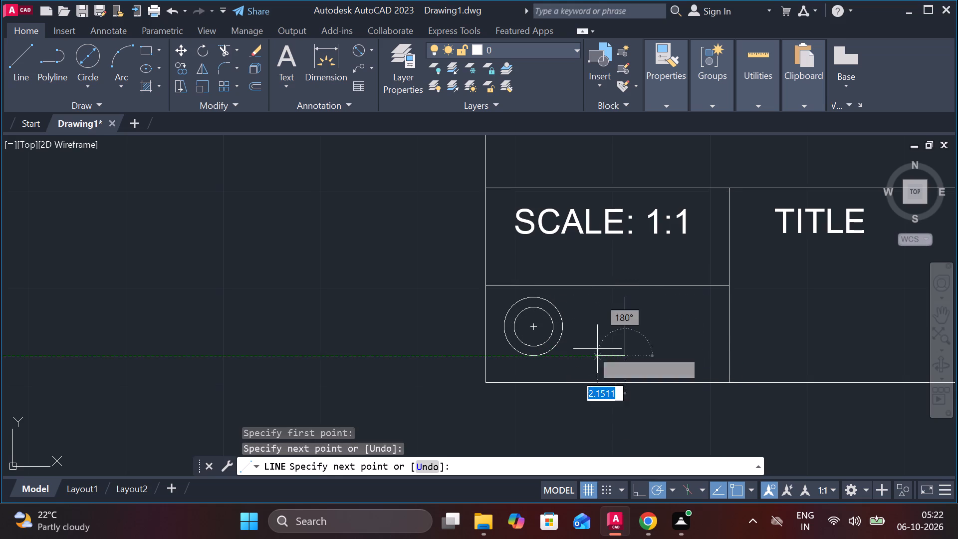
pyautogui.press('Escape')
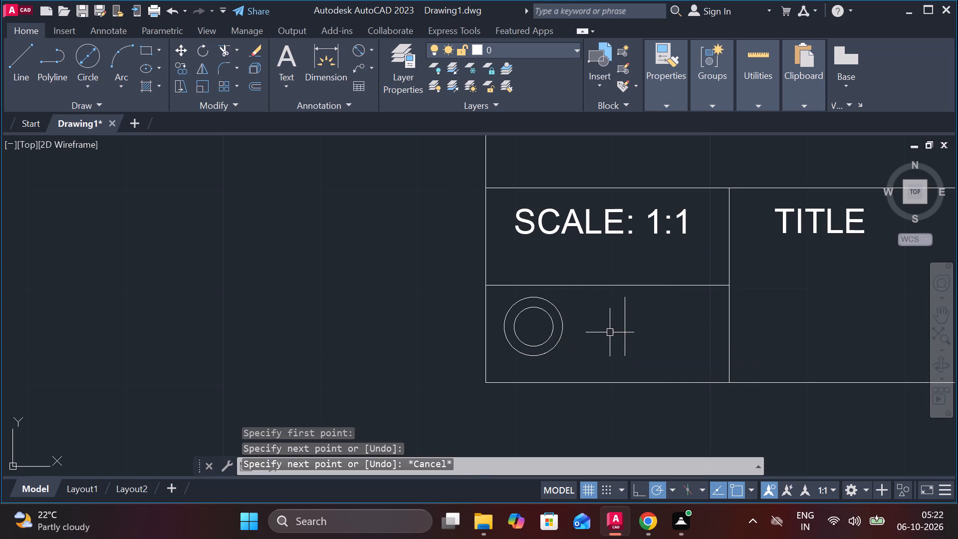
# Draw a shorter vertical line between the circles and the first line, starting level with the inner circle's top, and join both lower ends.
pyautogui.press('space')
pyautogui.scroll(1, 538, 326)
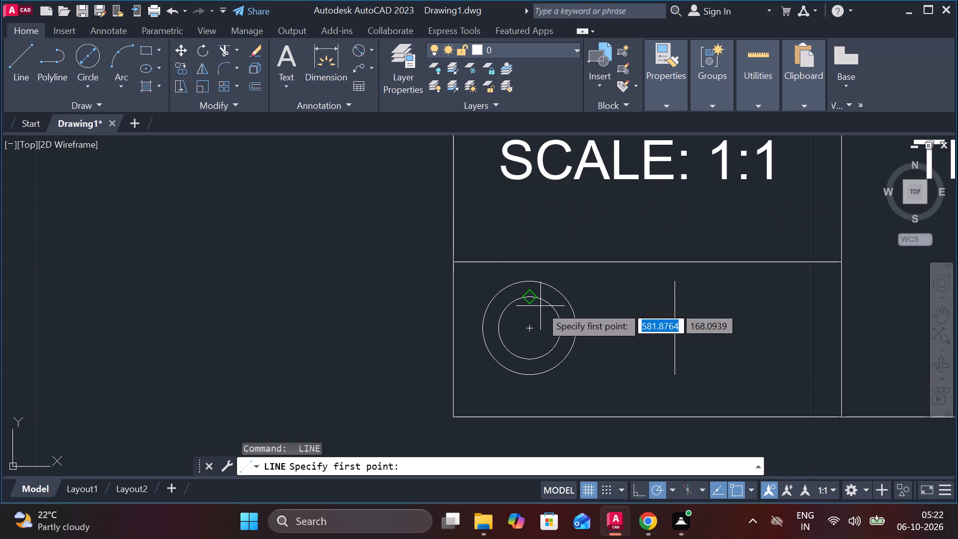
pyautogui.click(599, 302)
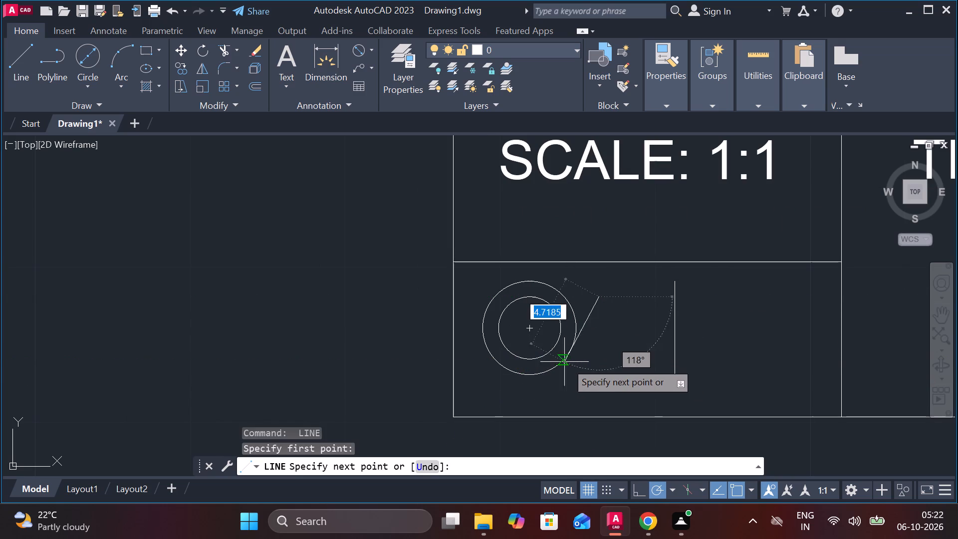
pyautogui.click(595, 365)
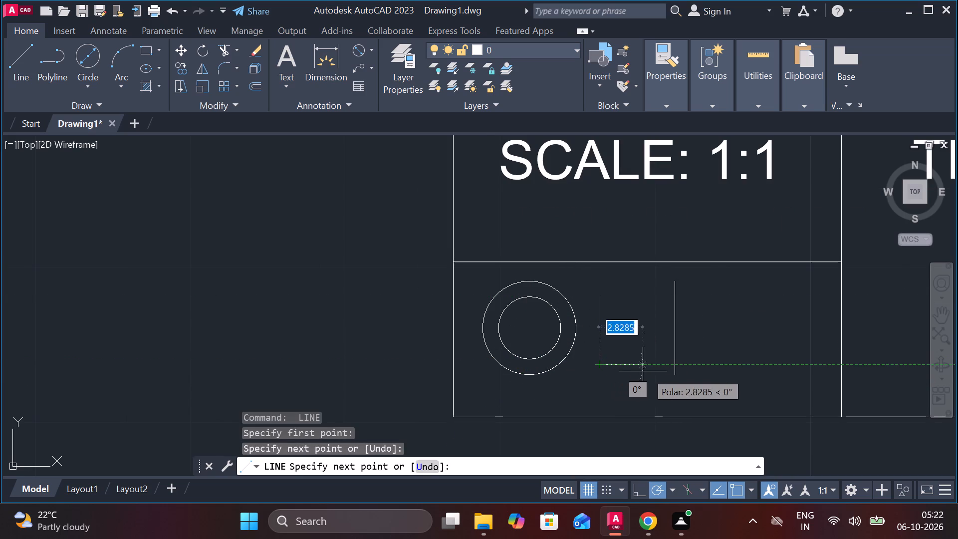
pyautogui.scroll(3, 675, 380)
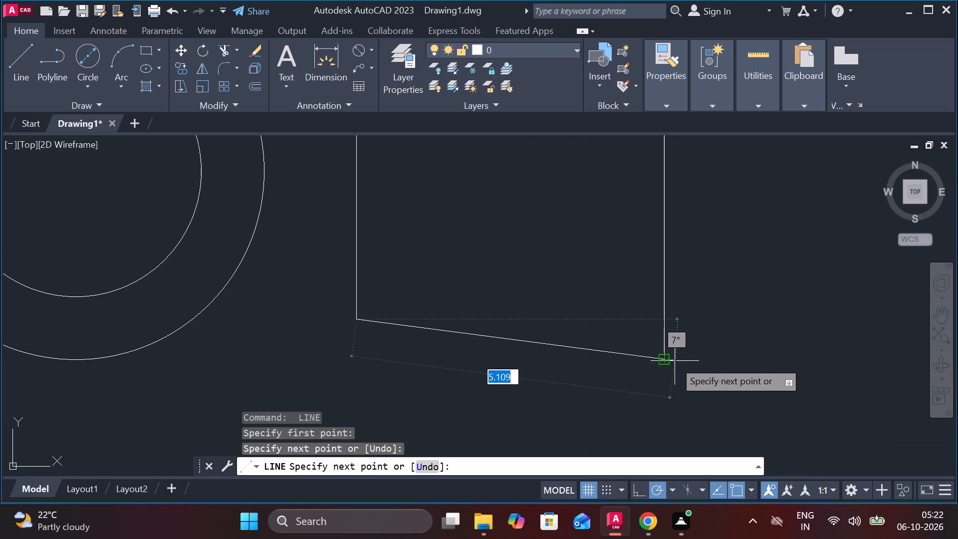
pyautogui.click(663, 360)
pyautogui.press('Escape')
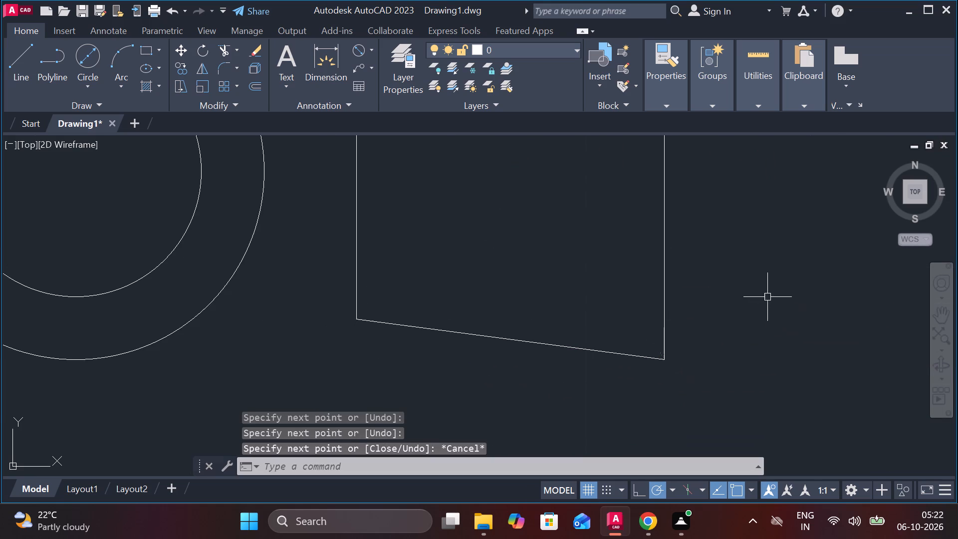
# Join the upper ends of the two vertical lines with a sloping line to close the cone outline.
pyautogui.scroll(-2, 577, 259)
pyautogui.press('space')
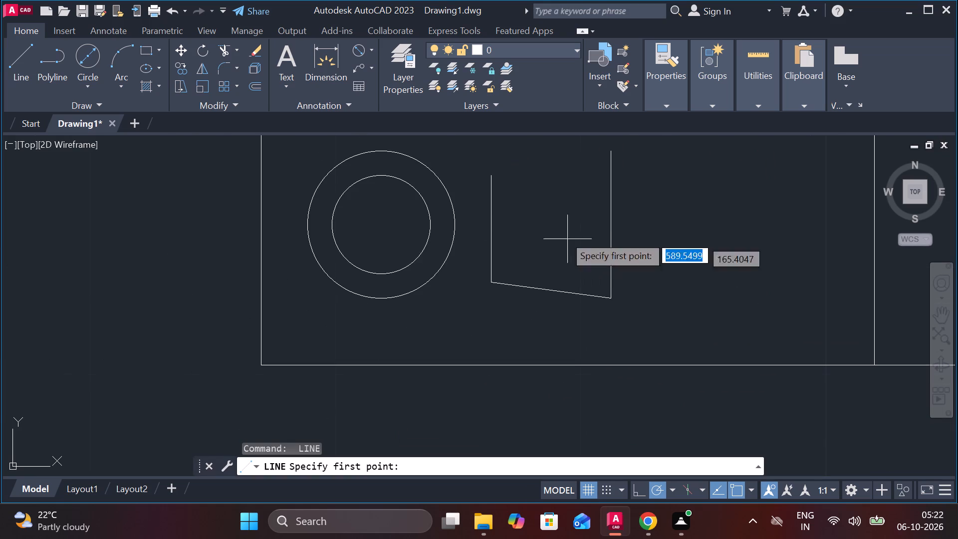
pyautogui.click(492, 172)
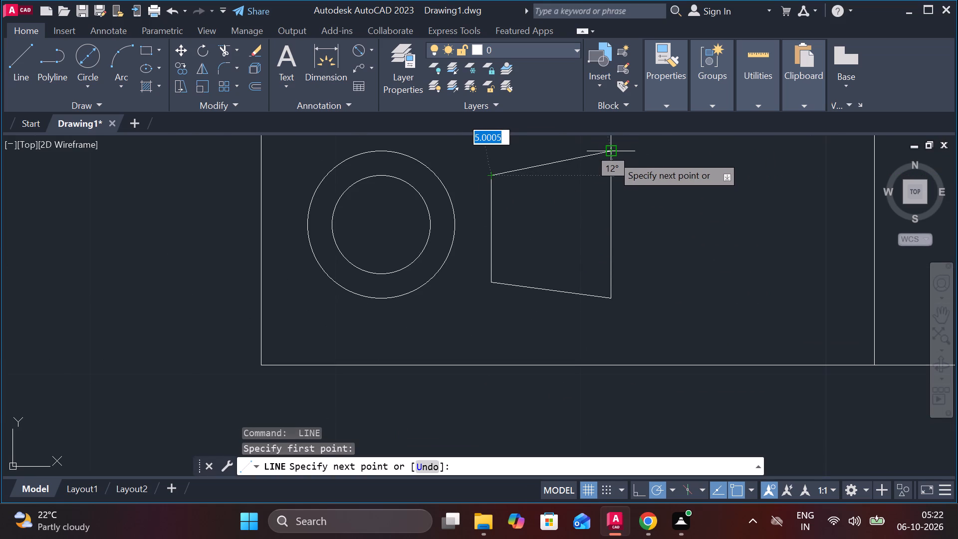
pyautogui.click(612, 155)
pyautogui.scroll(-1, 735, 188)
pyautogui.press('Escape')
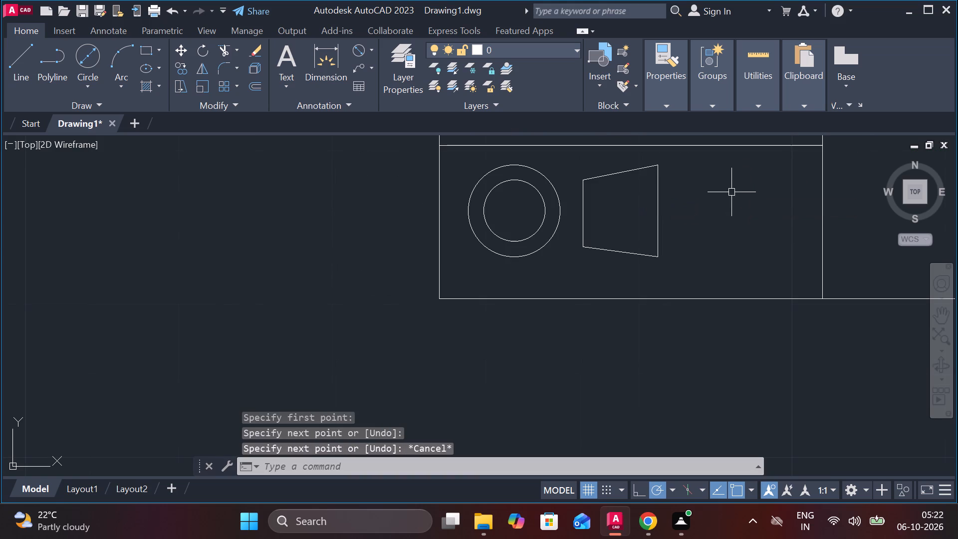
# Move the cone's taller vertical line about 2 units to the right, away from the circles.
pyautogui.scroll(-1, 731, 192)
pyautogui.scroll(1, 715, 175)
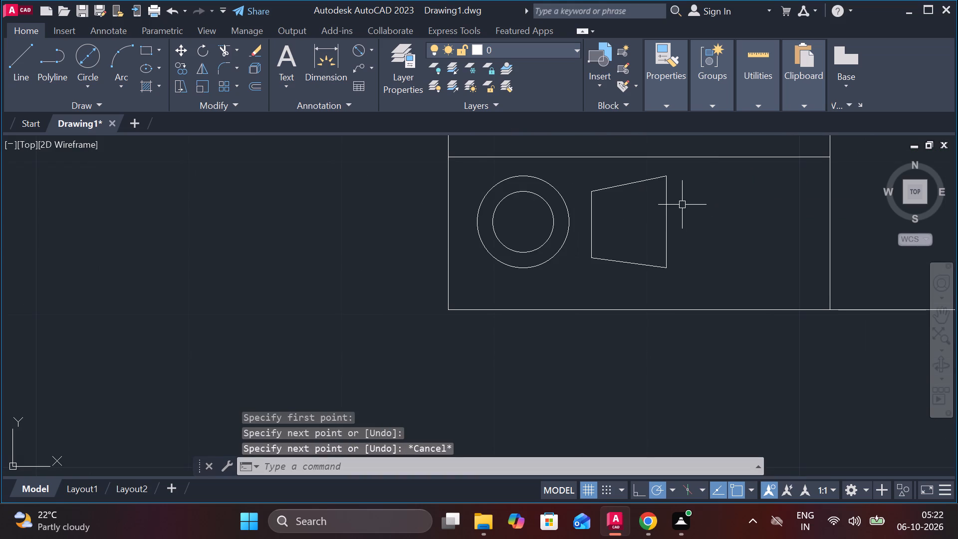
pyautogui.click(660, 217)
pyautogui.click(660, 215)
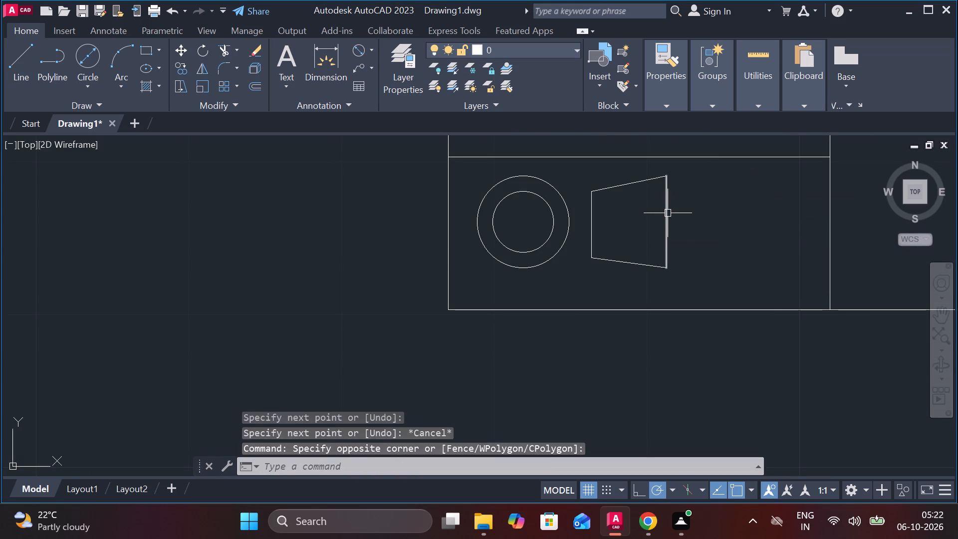
pyautogui.click(668, 213)
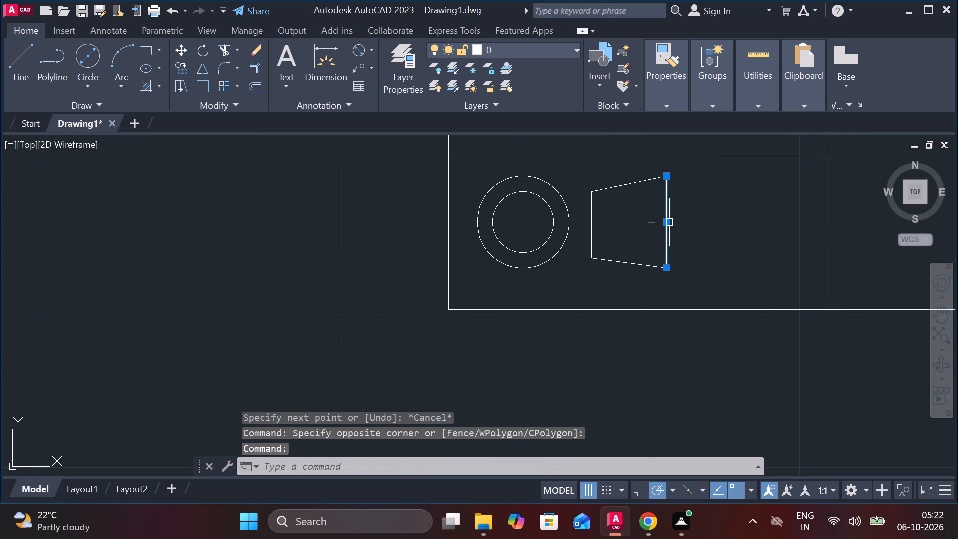
pyautogui.click(665, 223)
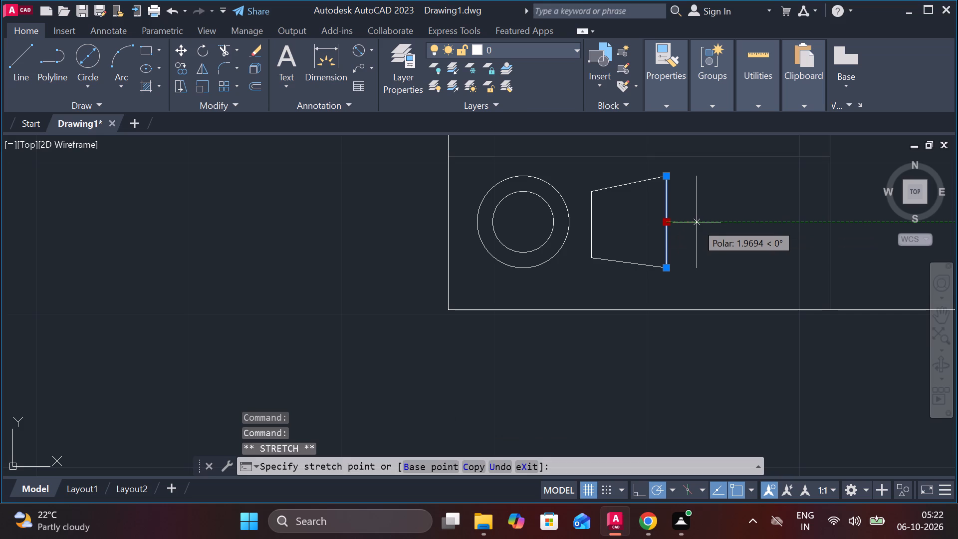
pyautogui.click(698, 223)
pyautogui.press('Escape')
# Extend both sloping cone edges past the moved vertical line, and extend that line's two ends to meet them.
pyautogui.write('EX')
pyautogui.press('Return')
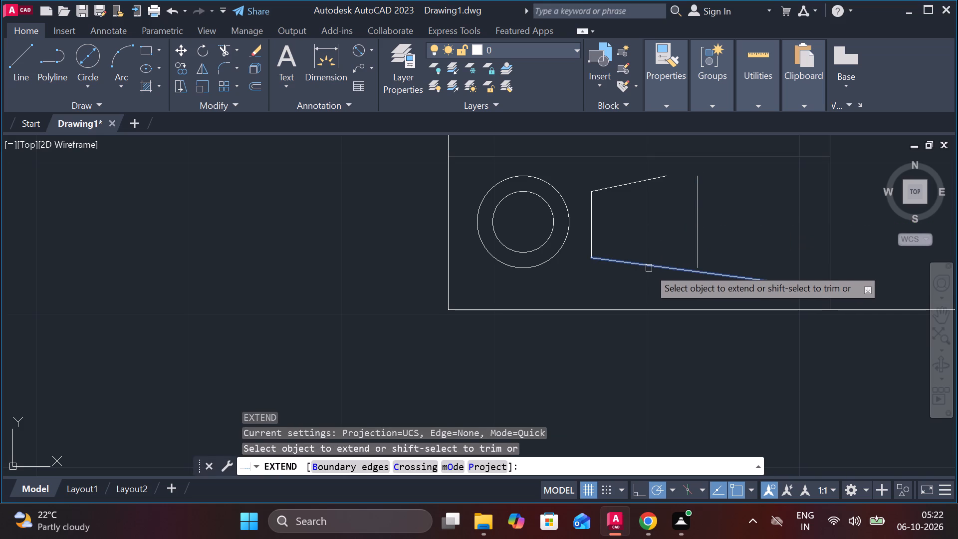
pyautogui.click(649, 268)
pyautogui.click(639, 183)
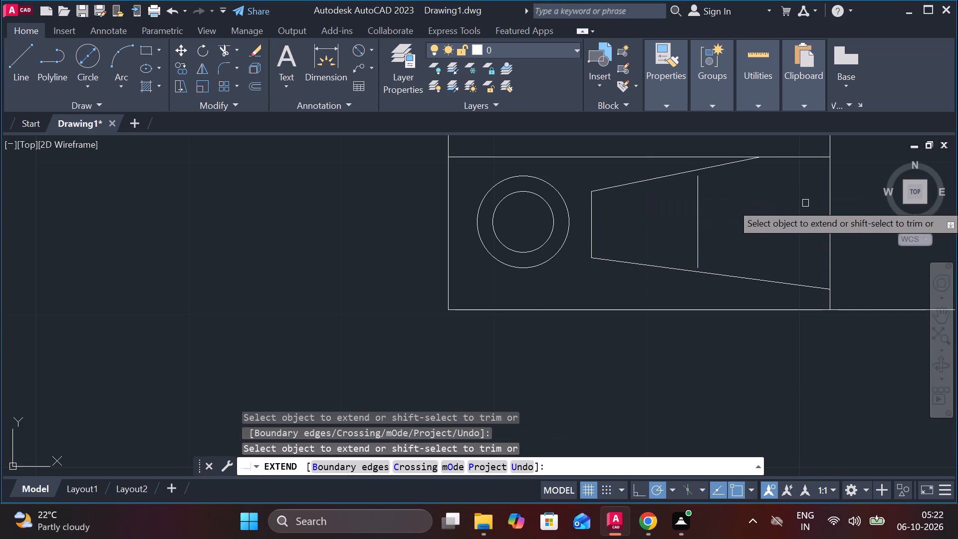
pyautogui.press('Escape')
pyautogui.press('space')
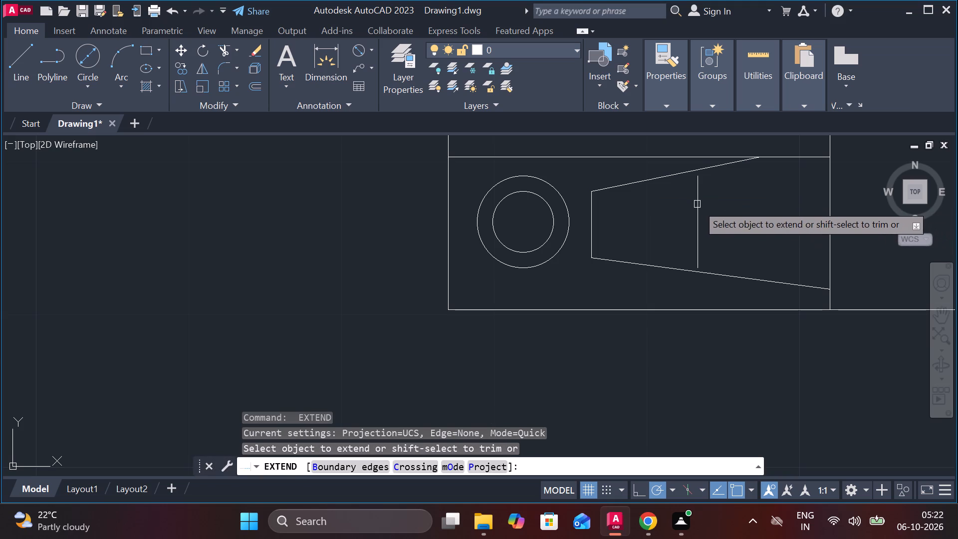
pyautogui.click(700, 184)
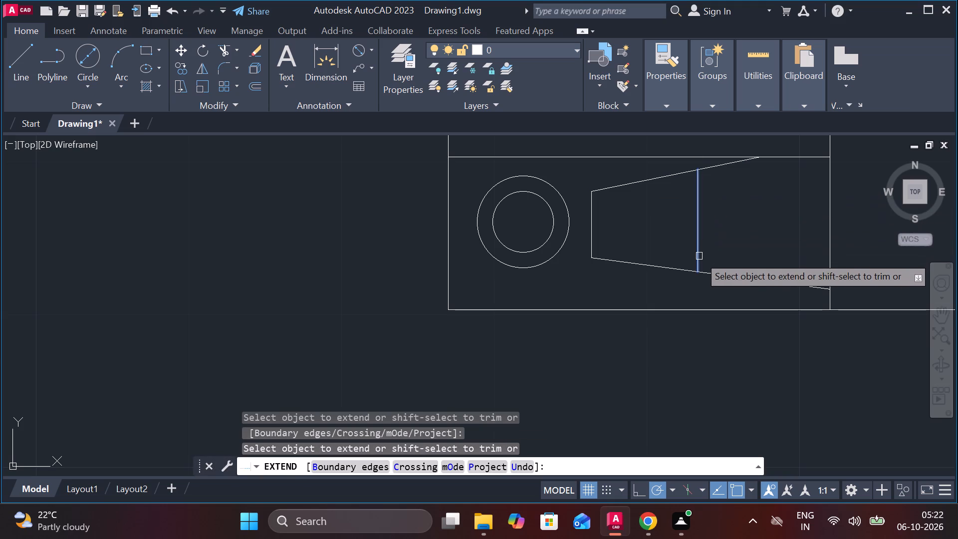
pyautogui.click(699, 256)
pyautogui.press('Escape')
# Trim both sloping edges where they run past the cone's taller vertical line.
pyautogui.write('TR')
pyautogui.press('Return')
pyautogui.moveTo(763, 242); pyautogui.dragTo(728, 292)
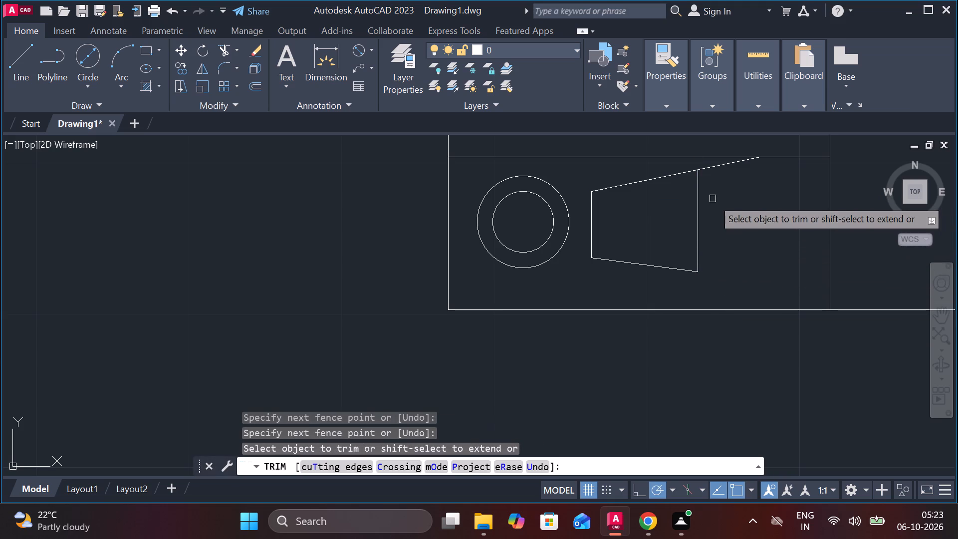
pyautogui.click(712, 170)
# Draw a horizontal centre line about 17 long through the circles and the cone, overshooting both at the ends.
pyautogui.scroll(-1, 765, 180)
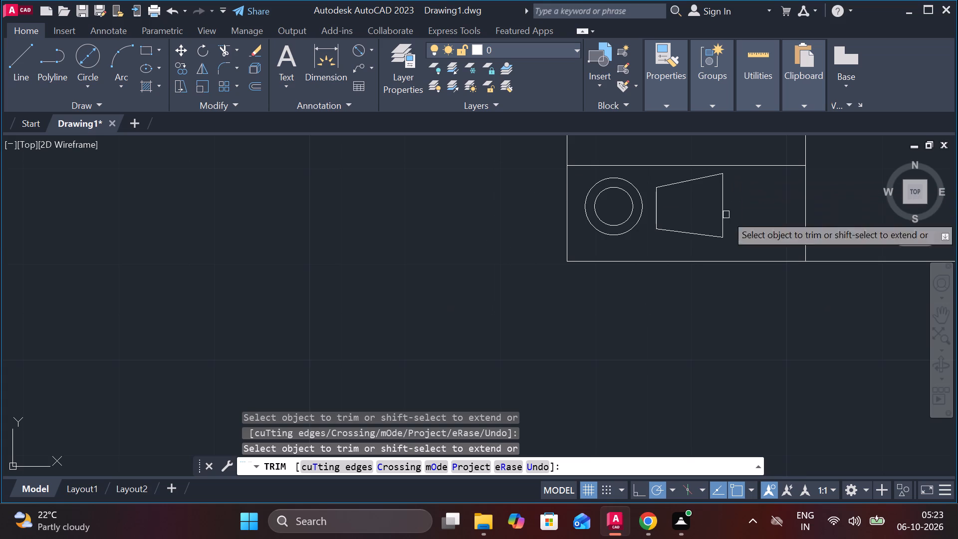
pyautogui.click(30, 53)
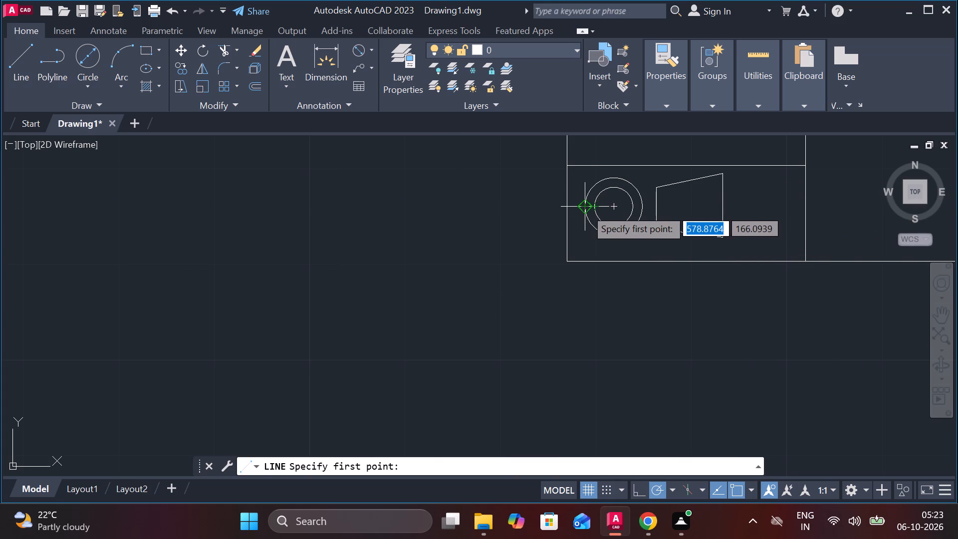
pyautogui.scroll(2, 586, 210)
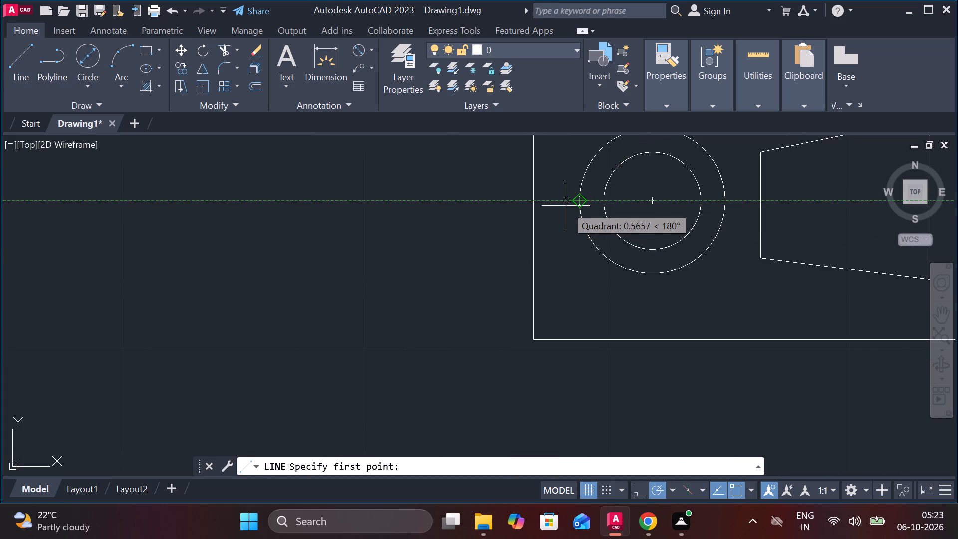
pyautogui.click(566, 206)
pyautogui.scroll(-1, 749, 197)
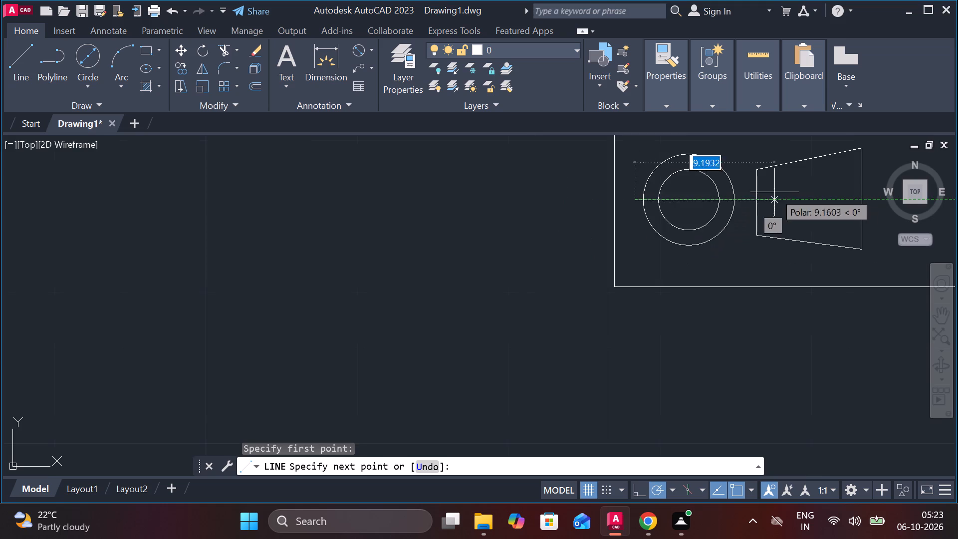
pyautogui.moveTo(764, 194); pyautogui.dragTo(623, 220, button='middle')
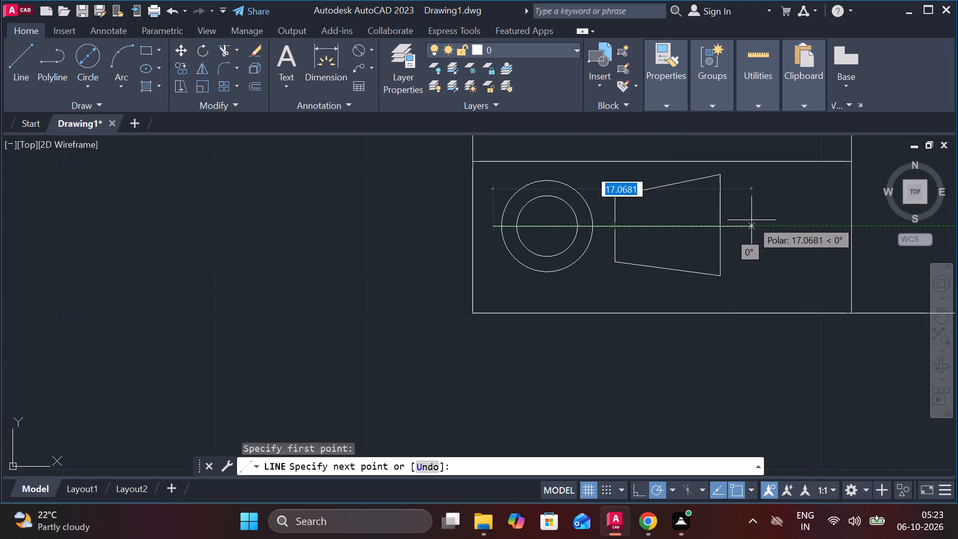
pyautogui.click(745, 220)
pyautogui.press('Escape')
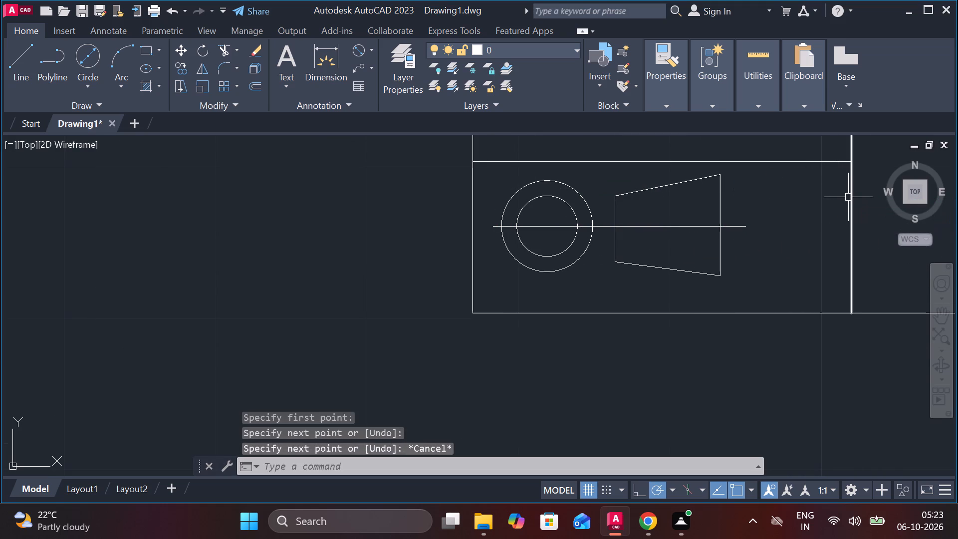
# Draw a vertical centre line about 7.1 long through the circles, overshooting the outer circle at both ends.
pyautogui.press('space')
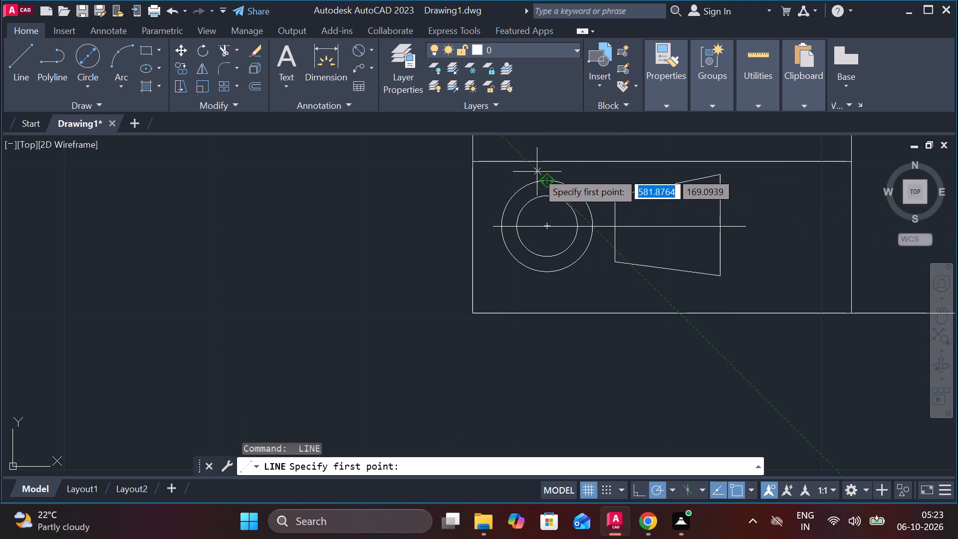
pyautogui.scroll(2, 556, 172)
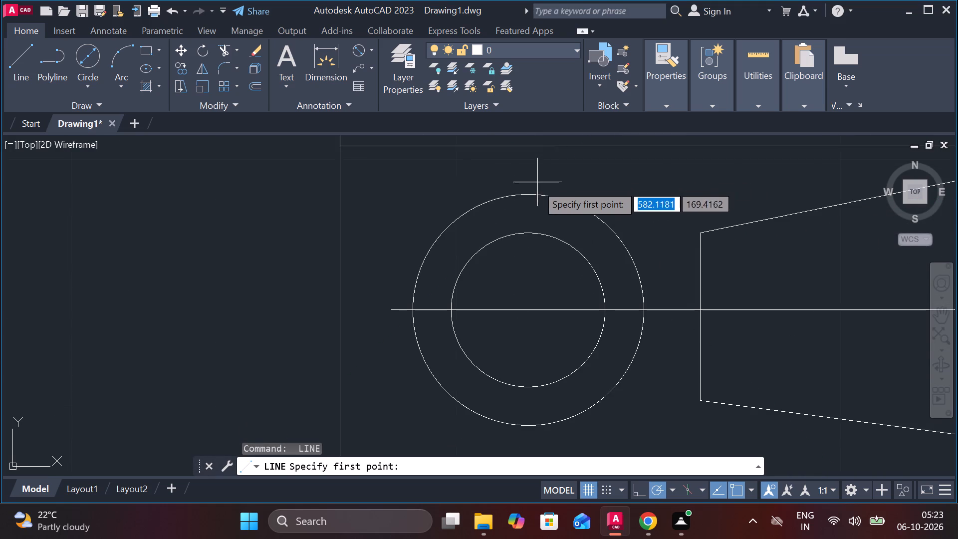
pyautogui.click(531, 177)
pyautogui.scroll(-1, 544, 333)
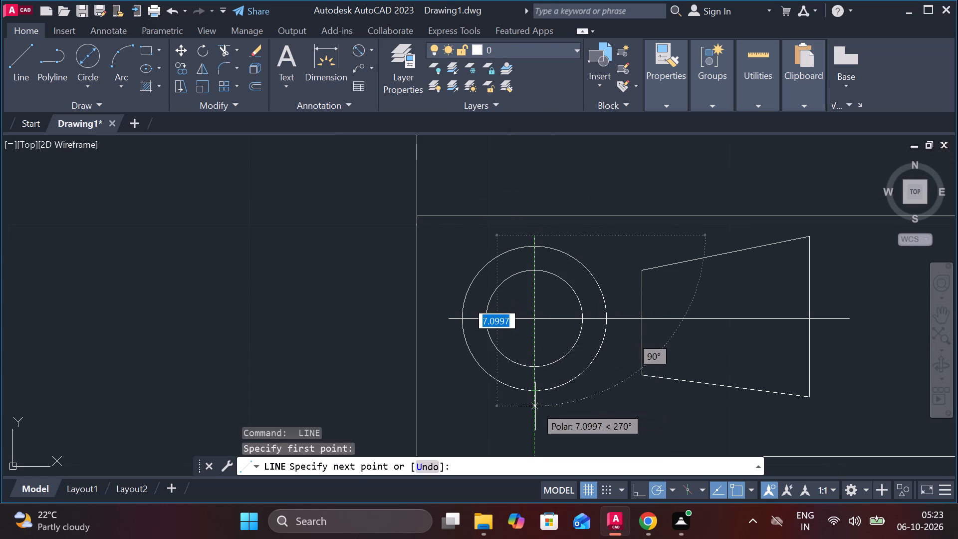
pyautogui.click(535, 406)
pyautogui.press('Escape')
# Move the whole projection symbol horizontally about 2.8 units to the right to centre it in its cell.
pyautogui.scroll(-2, 822, 329)
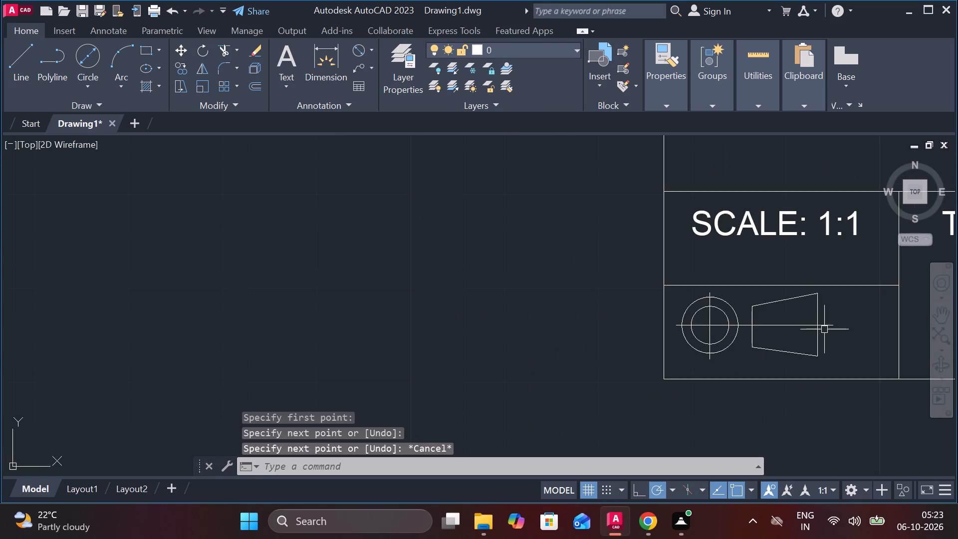
pyautogui.moveTo(789, 324); pyautogui.dragTo(630, 301, button='middle')
pyautogui.scroll(1, 605, 295)
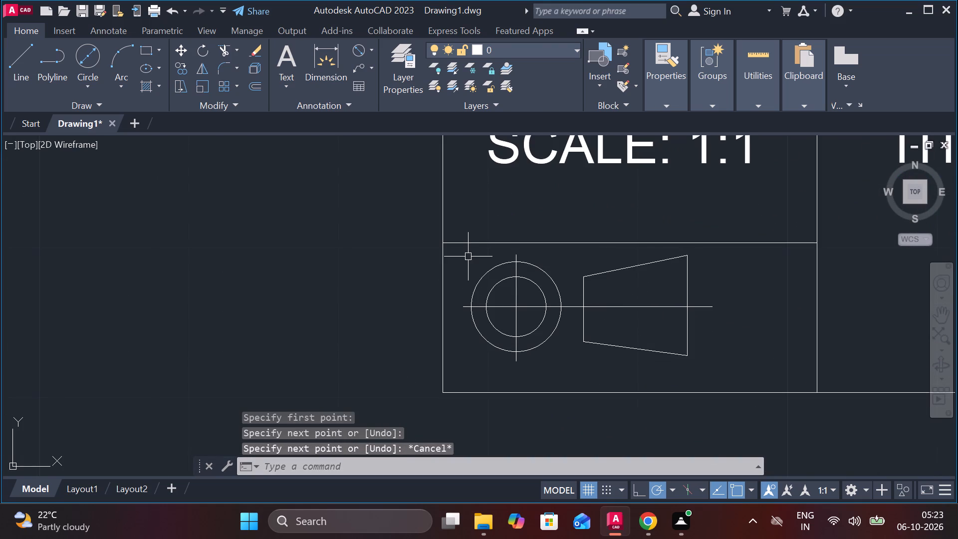
pyautogui.click(465, 252)
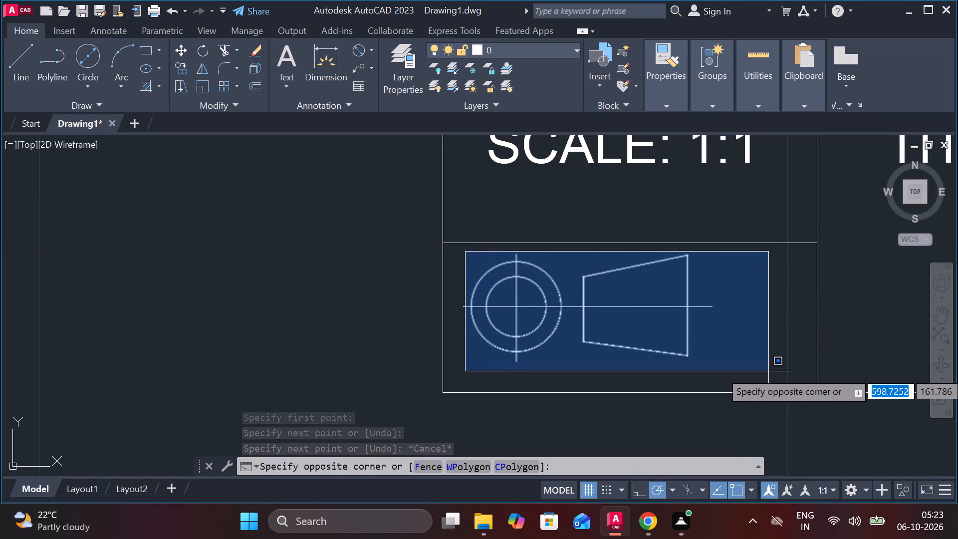
pyautogui.click(768, 371)
pyautogui.click(623, 309)
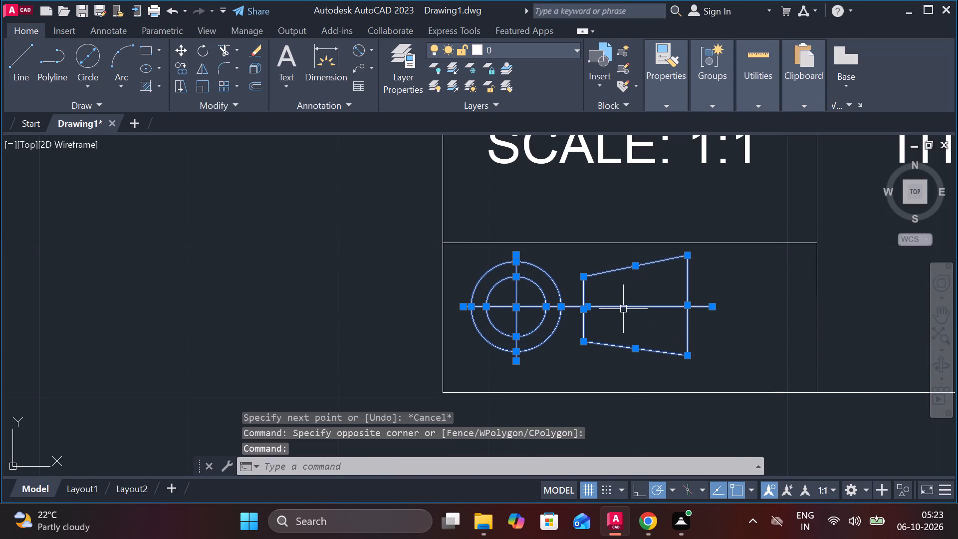
pyautogui.press('m')
pyautogui.press('Return')
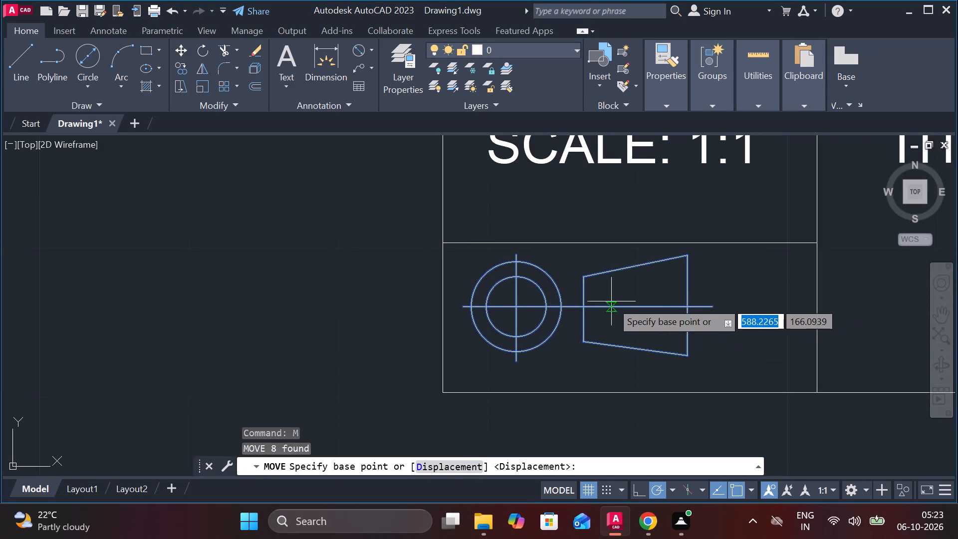
pyautogui.click(620, 290)
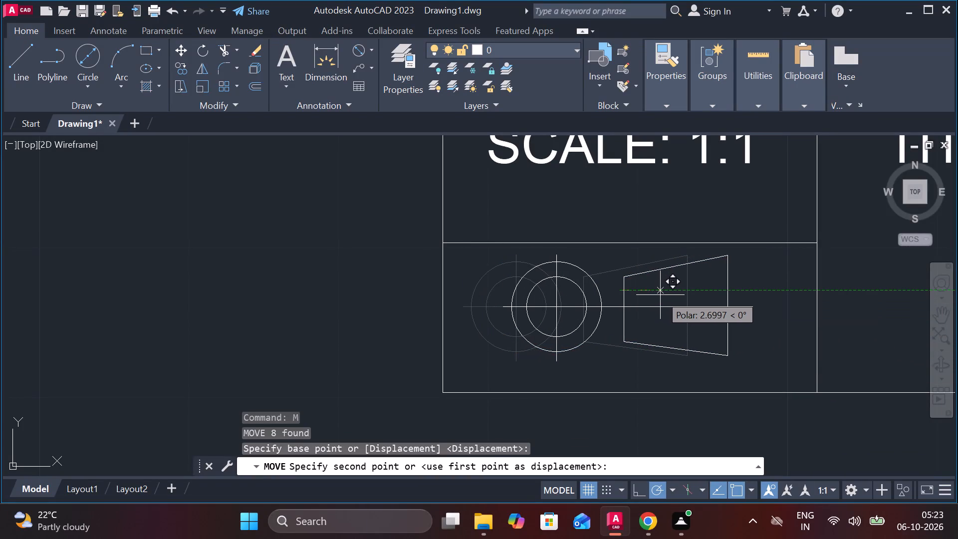
pyautogui.click(663, 295)
# Try to set the text height of the DESIGNED label in the large cell above TITLE to 3.
pyautogui.scroll(-2, 701, 280)
pyautogui.moveTo(827, 278); pyautogui.dragTo(518, 343, button='middle')
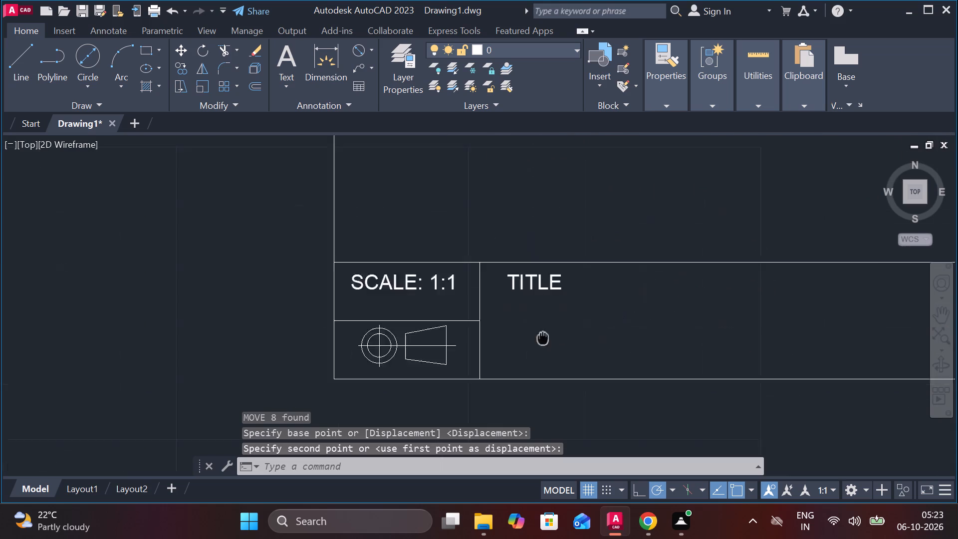
pyautogui.moveTo(518, 343); pyautogui.dragTo(500, 347, button='middle')
pyautogui.scroll(-1, 539, 319)
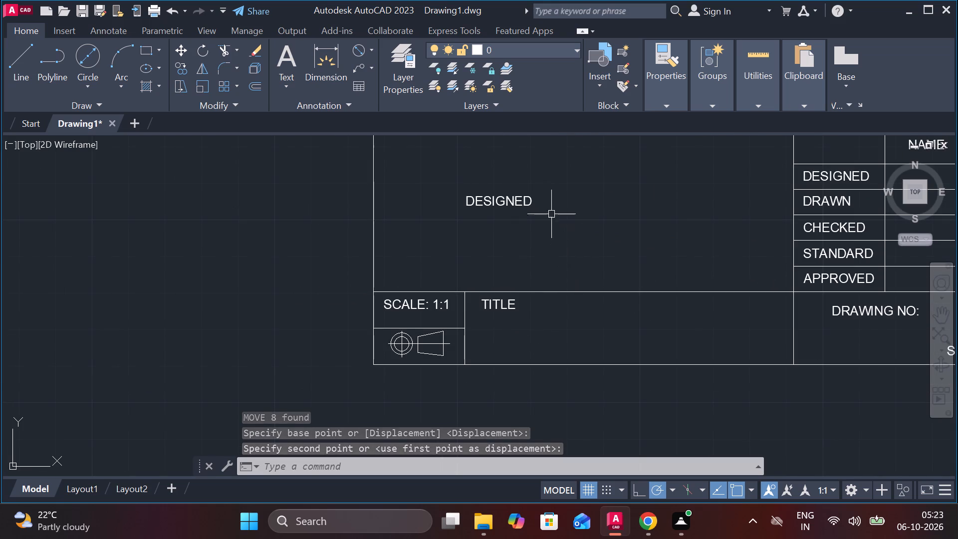
pyautogui.doubleClick(493, 205)
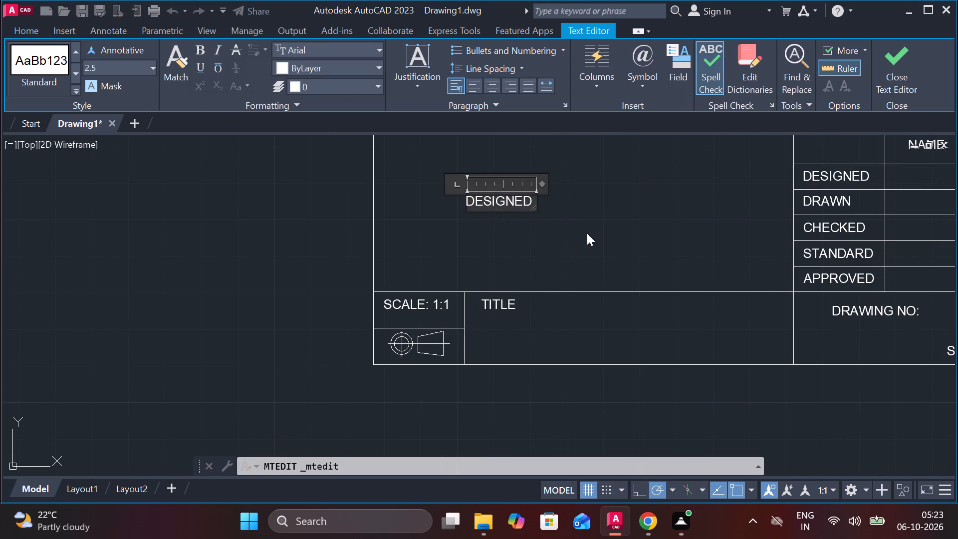
pyautogui.scroll(2, 497, 196)
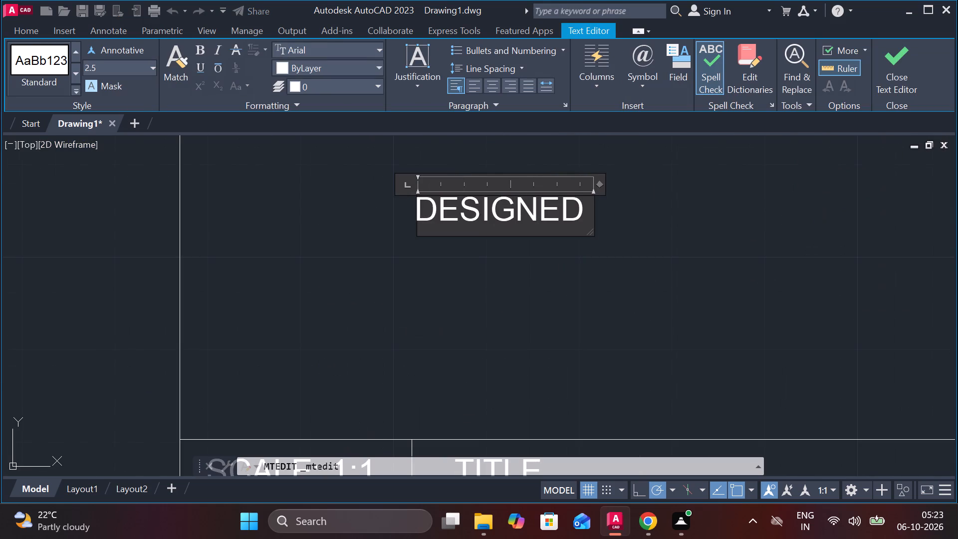
pyautogui.moveTo(581, 214); pyautogui.dragTo(397, 203)
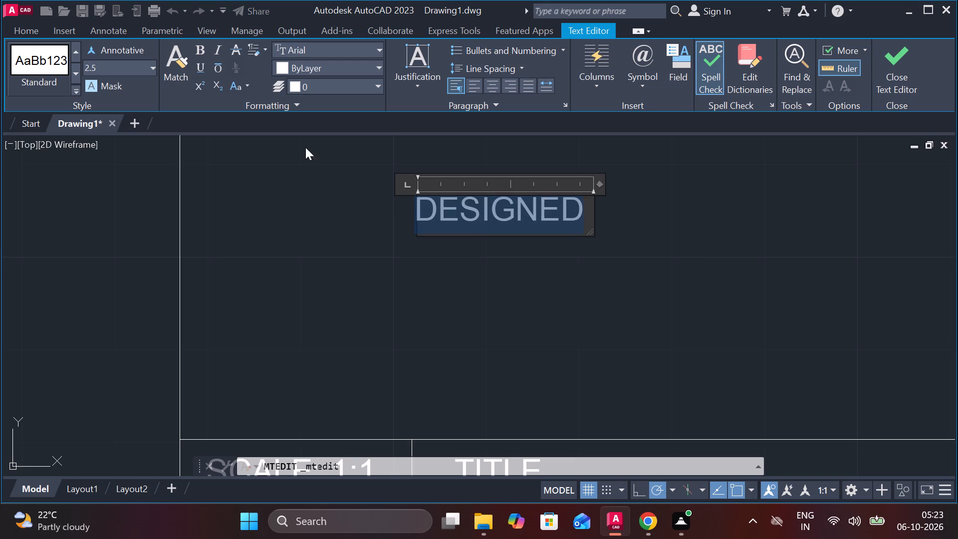
pyautogui.click(151, 76)
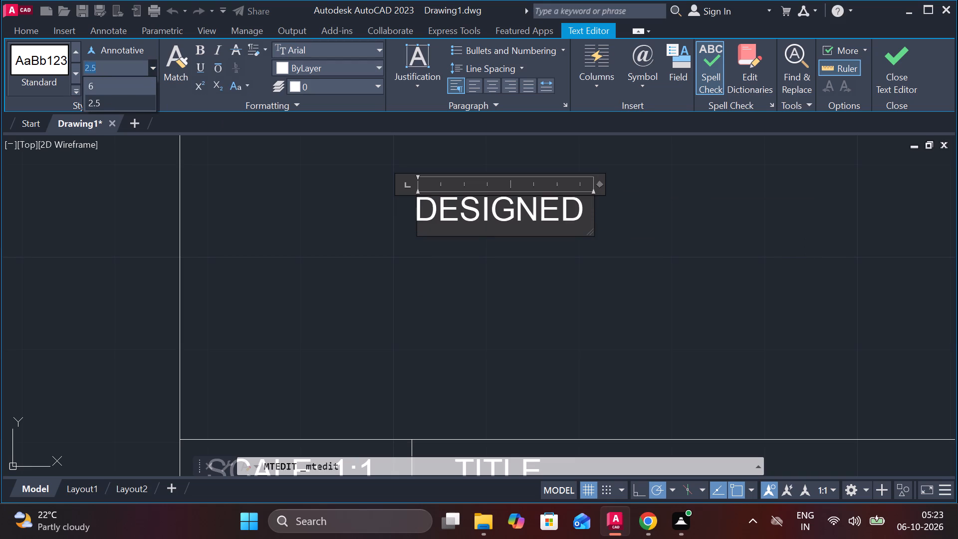
pyautogui.press('3')
pyautogui.press('Return')
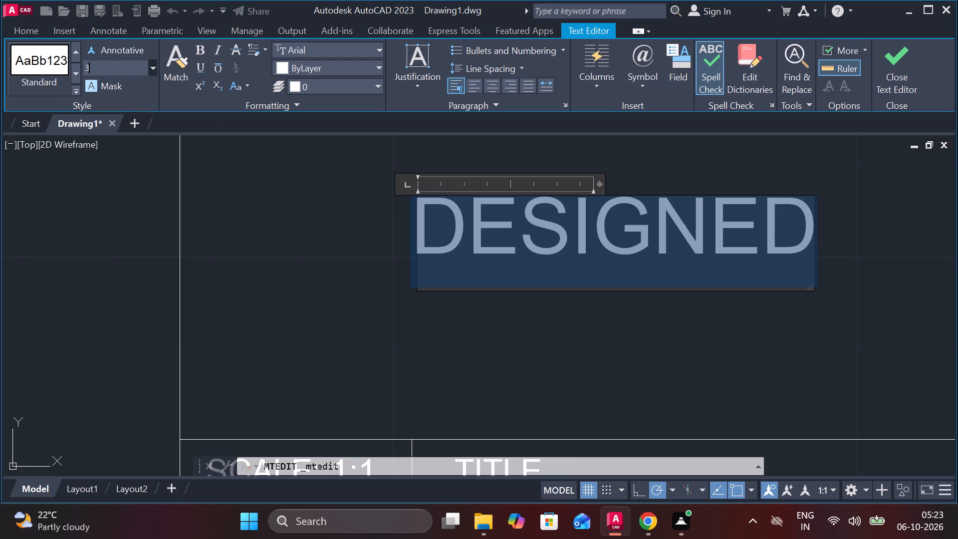
# Replace the DESIGNED text in the large cell above TITLE with MECHANICAL CONNECTING BRACKET.
pyautogui.click(814, 224)
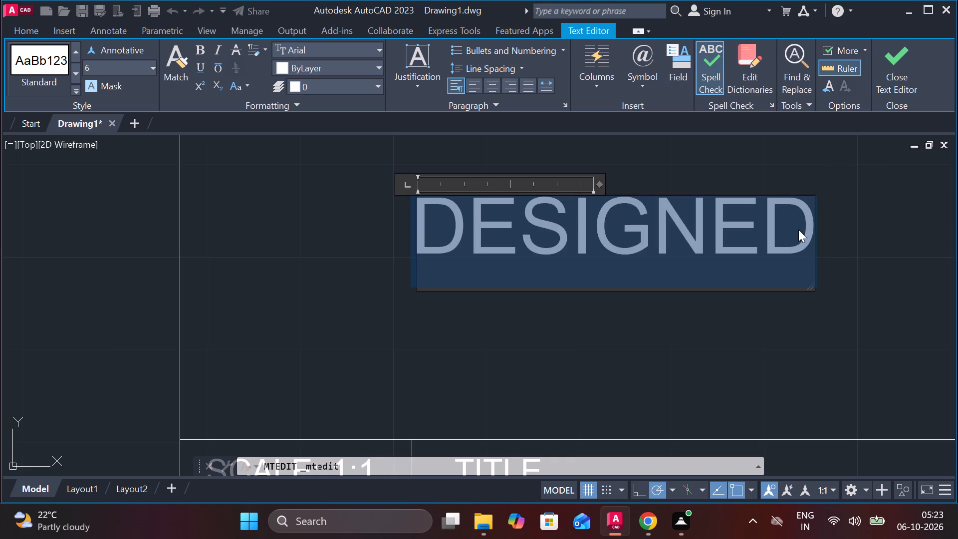
pyautogui.click(801, 235)
pyautogui.press('BackSpace')
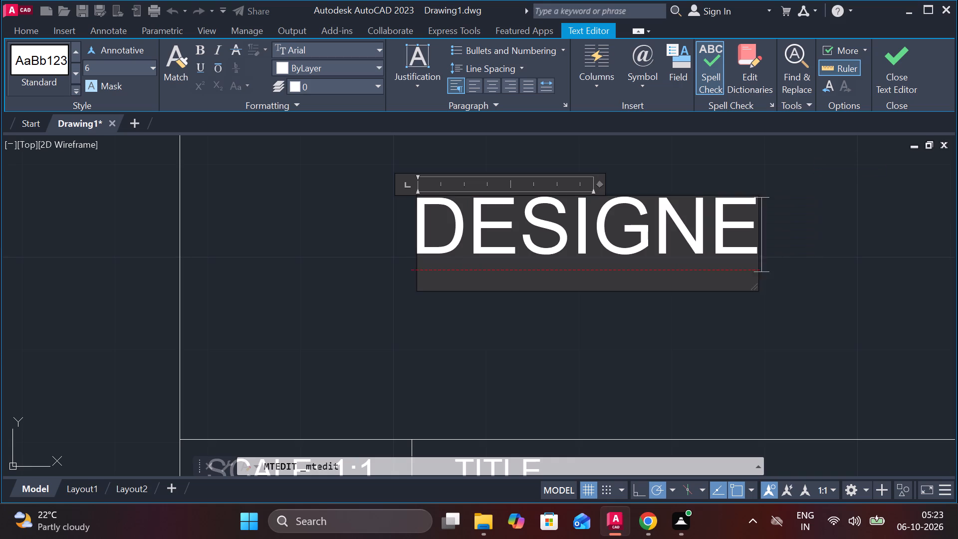
pyautogui.press('BackSpace')
pyautogui.press('BackSpace')
pyautogui.press('BackSpace')
pyautogui.press('BackSpace')
pyautogui.press('BackSpace')
pyautogui.press('BackSpace')
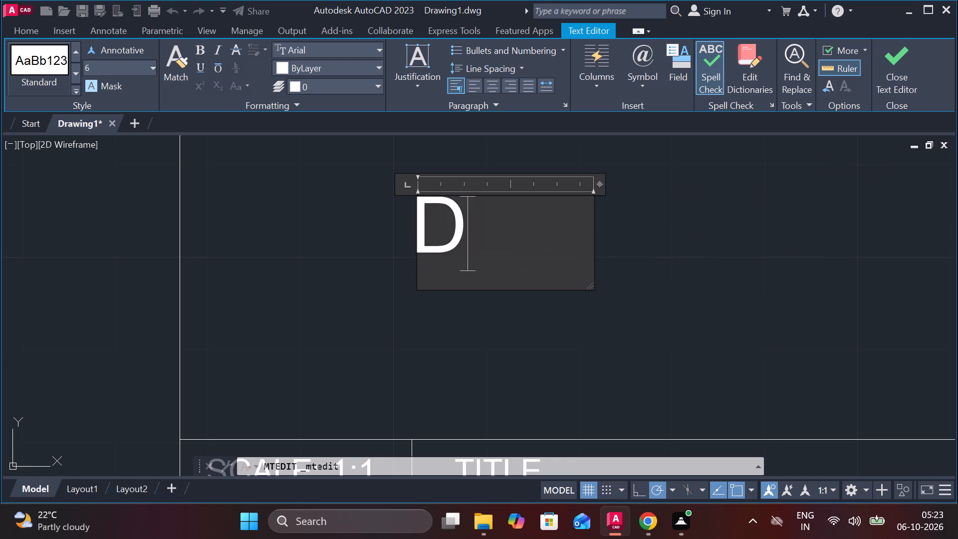
pyautogui.press('BackSpace')
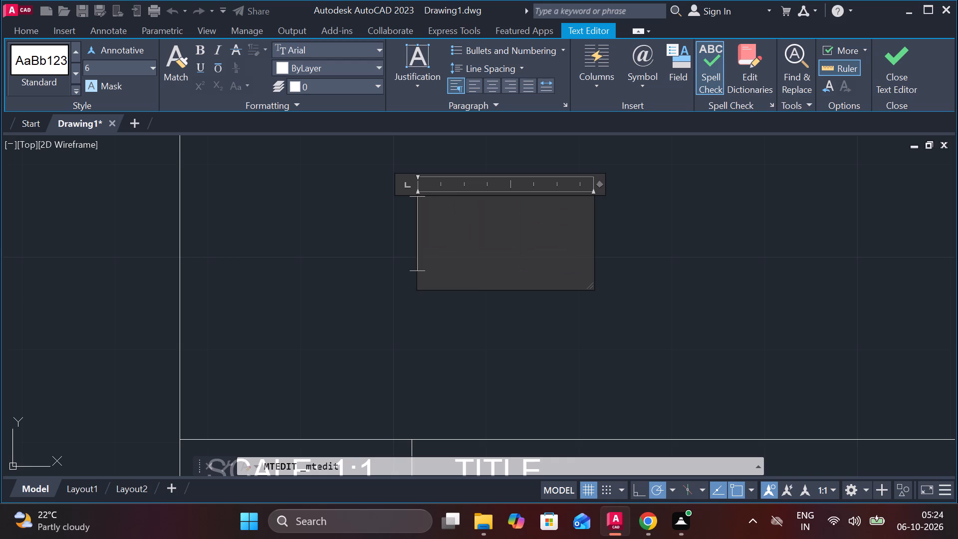
pyautogui.press('m')
pyautogui.write('echan')
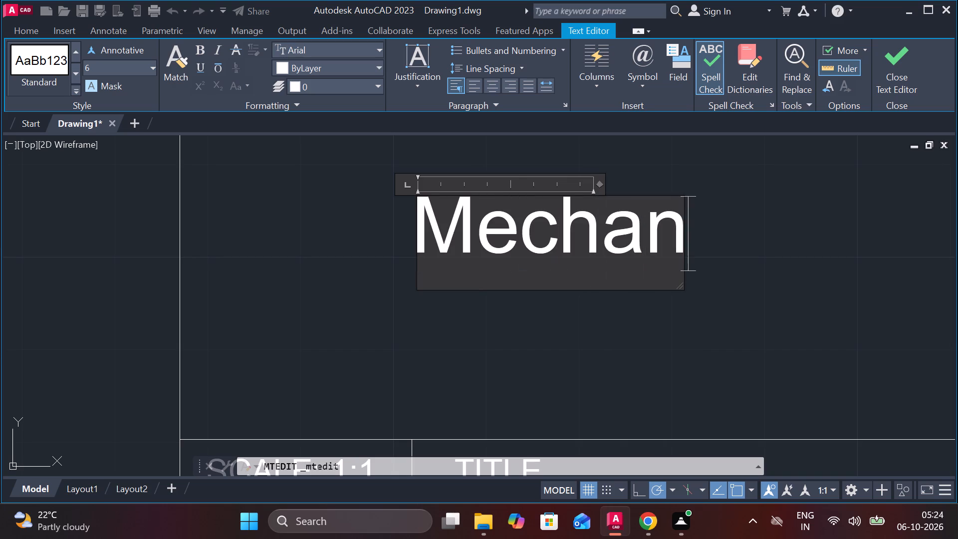
pyautogui.press('BackSpace')
pyautogui.press('BackSpace')
pyautogui.press('BackSpace')
pyautogui.press('BackSpace')
pyautogui.press('BackSpace')
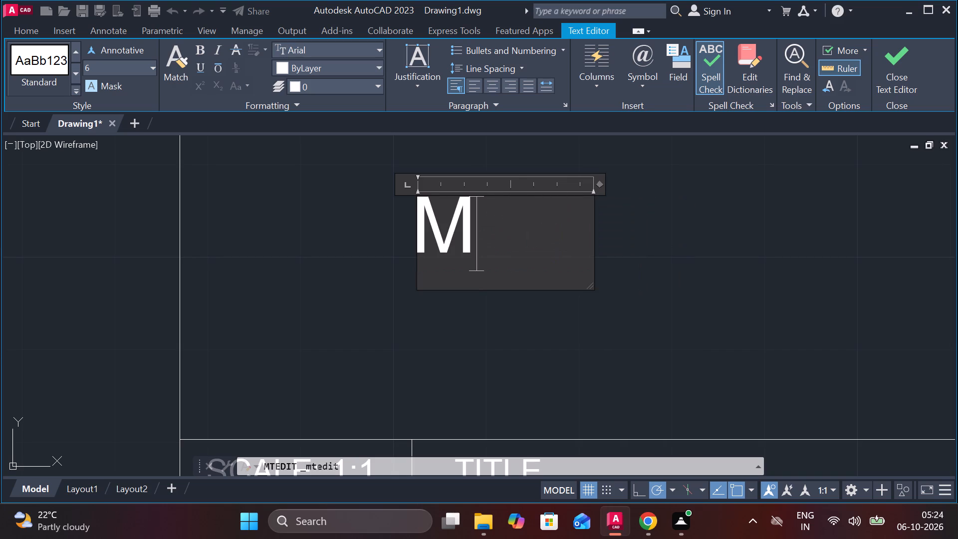
pyautogui.write('ECHA')
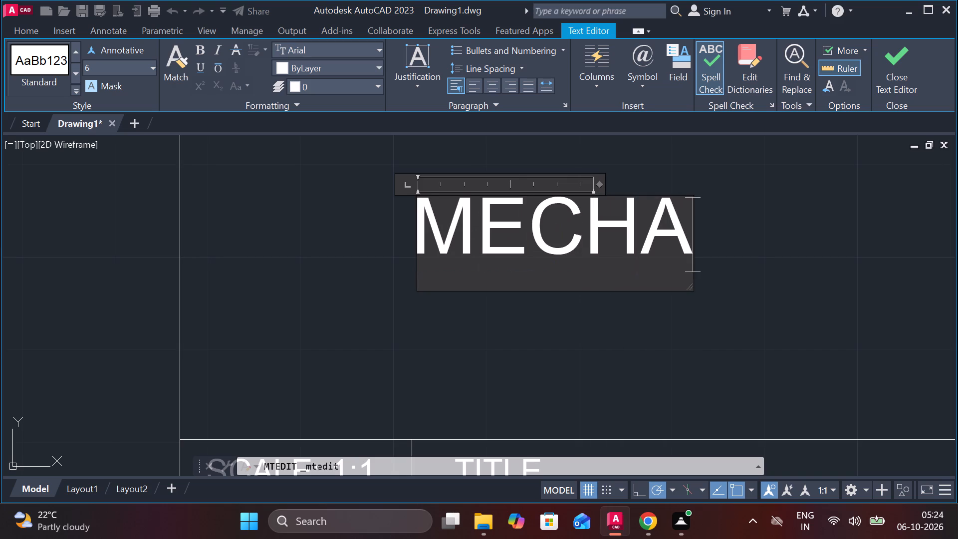
pyautogui.write('NI')
pyautogui.write('CAL')
pyautogui.press('space')
pyautogui.press('c')
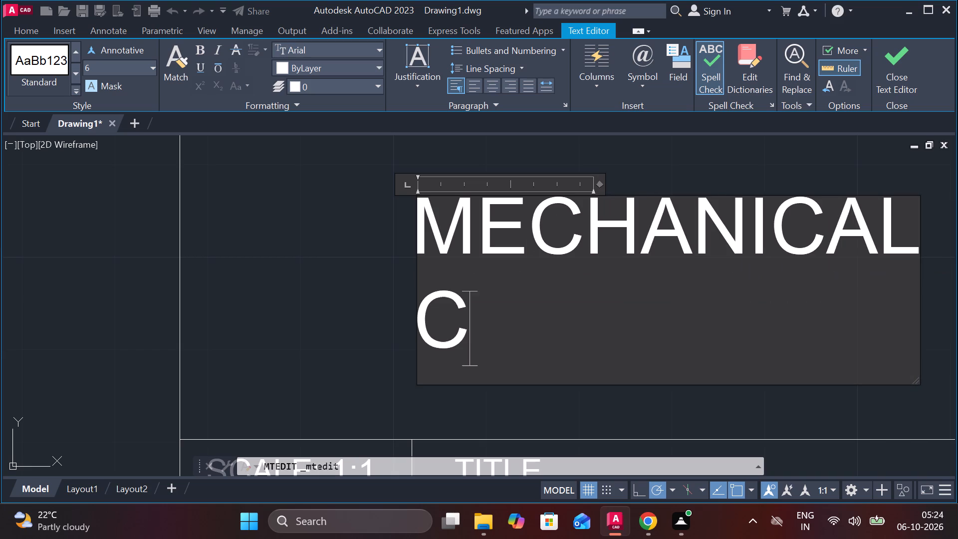
pyautogui.write('ONNECTING')
pyautogui.press('space')
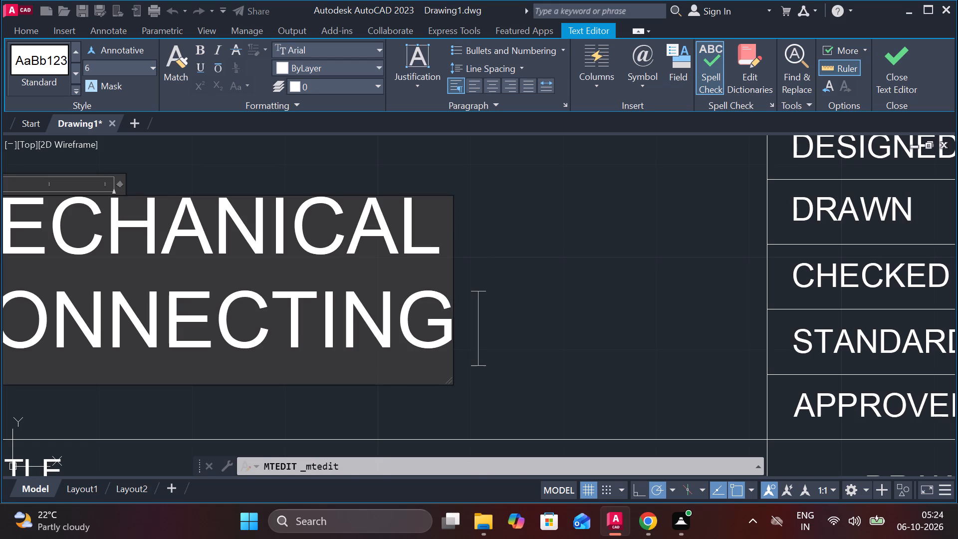
pyautogui.write('BRACKET')
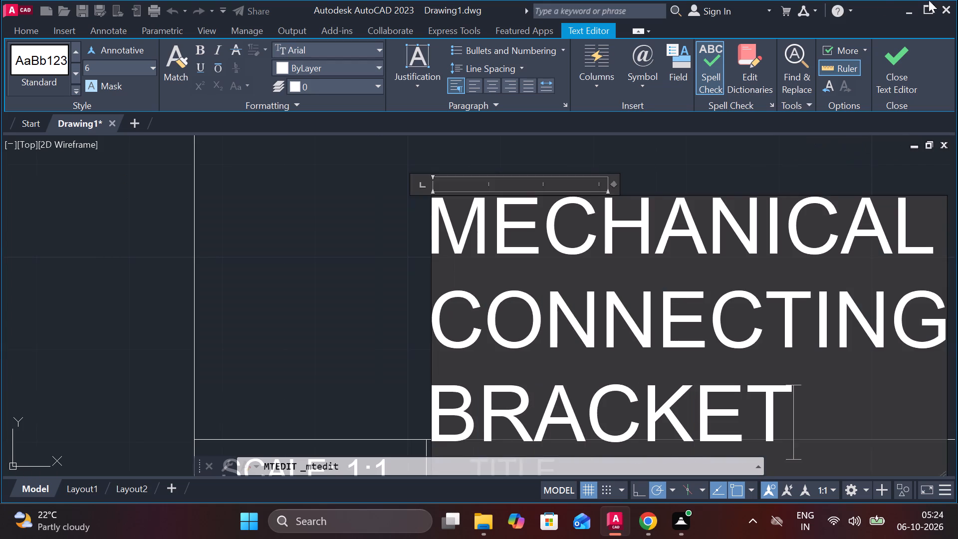
# Widen the text frame so MECHANICAL CONNECTING BRACKET fits on a single line, and finish the text edit.
pyautogui.scroll(-2, 862, 129)
pyautogui.scroll(-3, 797, 225)
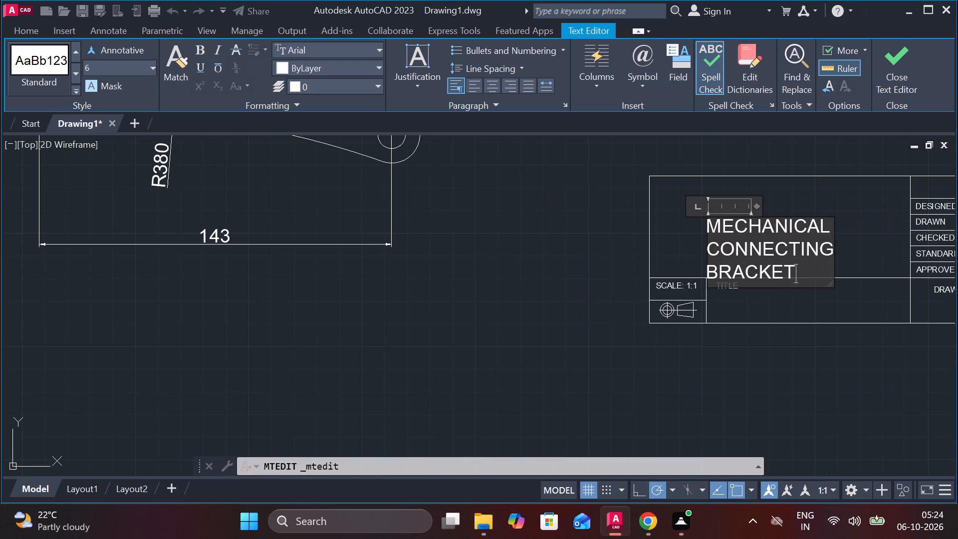
pyautogui.moveTo(833, 208); pyautogui.dragTo(363, 145, button='middle')
pyautogui.moveTo(399, 174); pyautogui.dragTo(475, 252, button='middle')
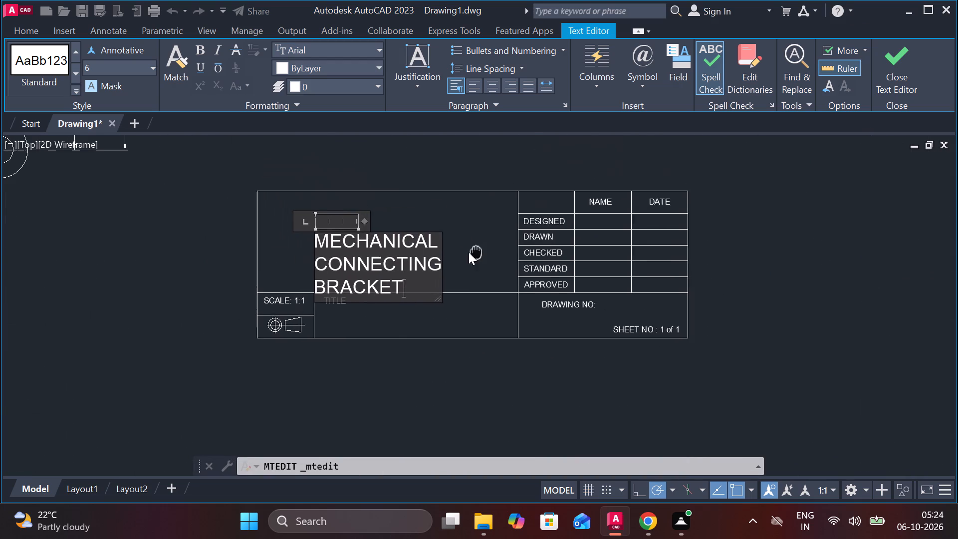
pyautogui.click(441, 271)
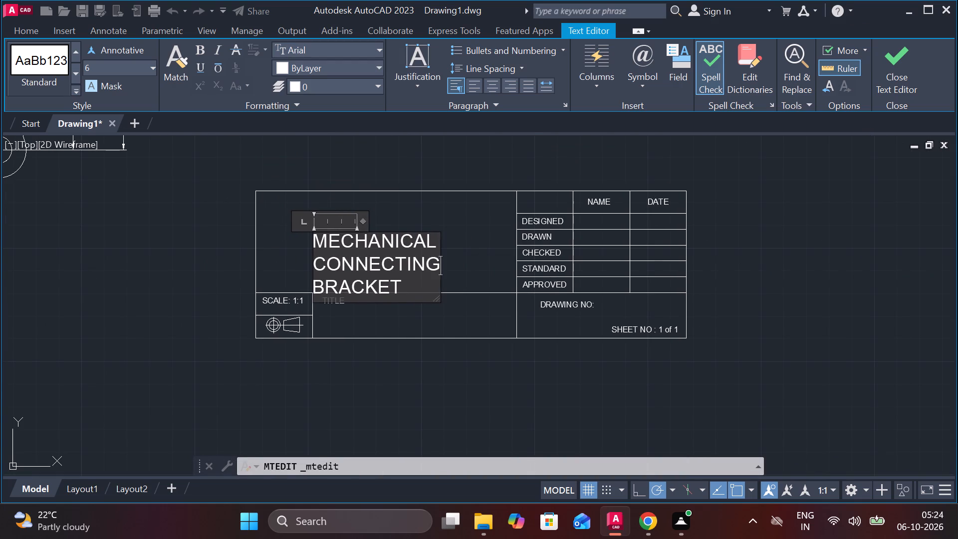
pyautogui.moveTo(440, 280); pyautogui.dragTo(522, 240)
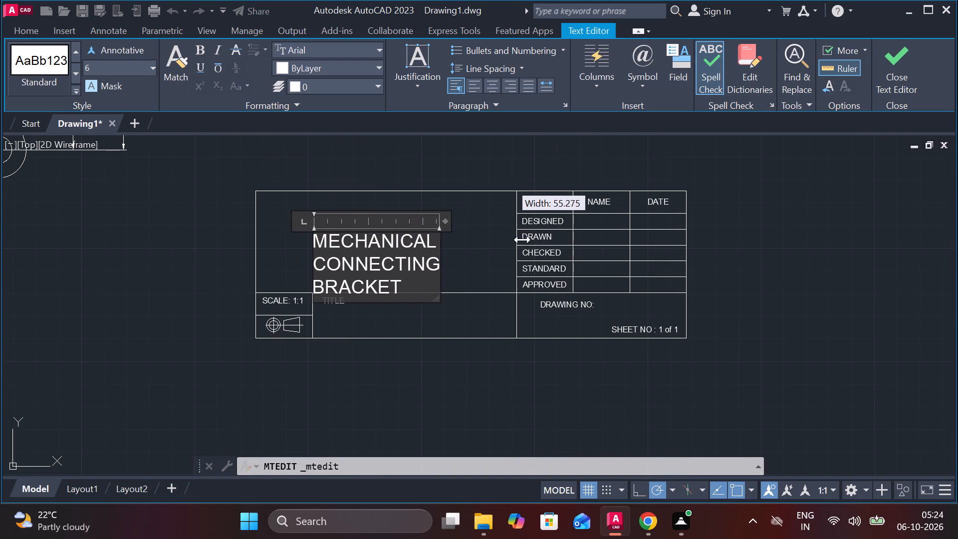
pyautogui.moveTo(522, 240); pyautogui.dragTo(494, 262)
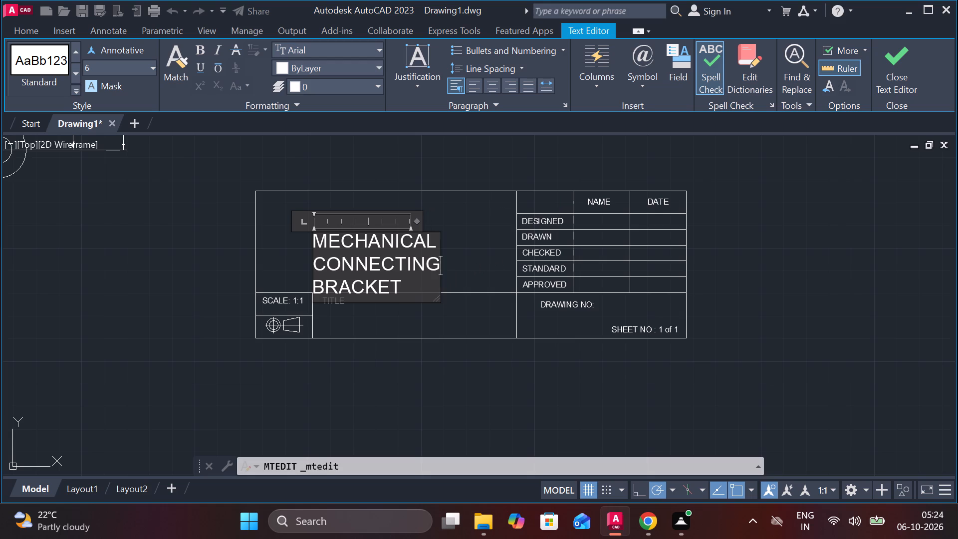
pyautogui.moveTo(440, 283); pyautogui.dragTo(611, 255)
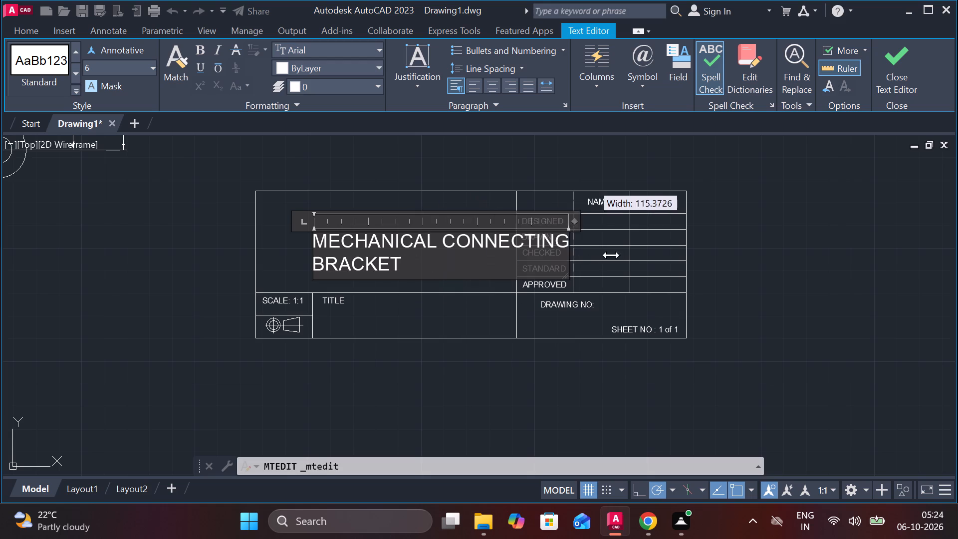
pyautogui.moveTo(611, 255); pyautogui.dragTo(771, 253)
pyautogui.click(892, 79)
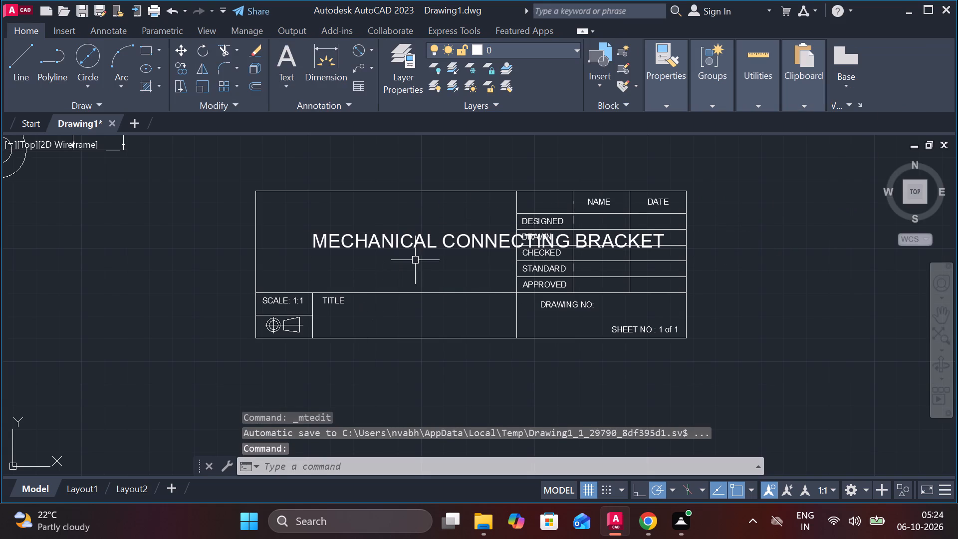
# Move the MECHANICAL CONNECTING BRACKET text into the TITLE cell, just below the TITLE label and aligned with its start.
pyautogui.click(422, 248)
pyautogui.scroll(1, 408, 255)
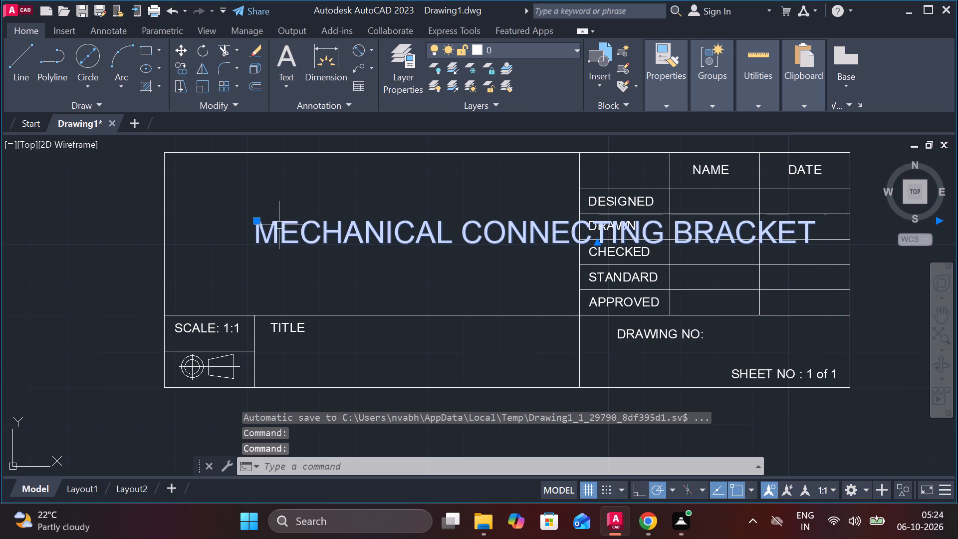
pyautogui.click(258, 222)
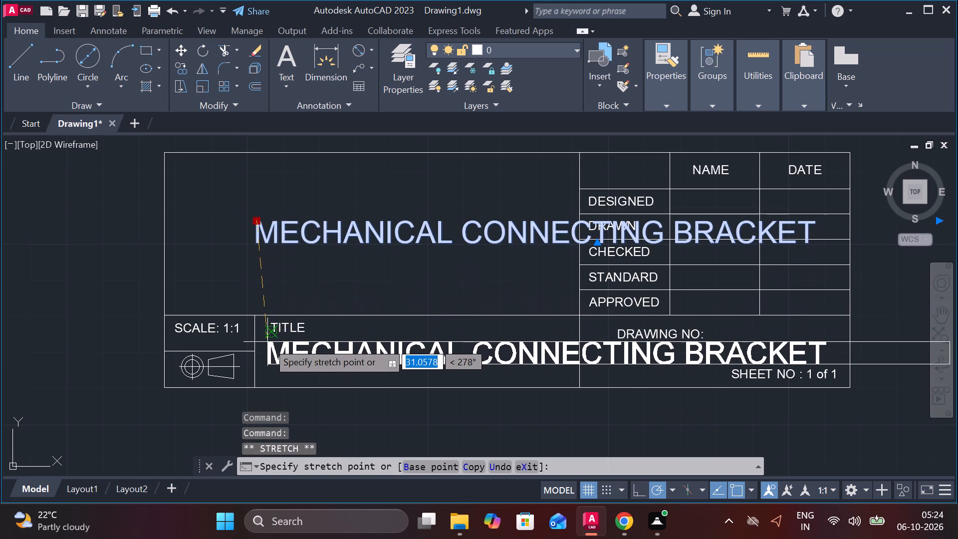
pyautogui.scroll(1, 267, 342)
pyautogui.moveTo(323, 330); pyautogui.dragTo(362, 314, button='middle')
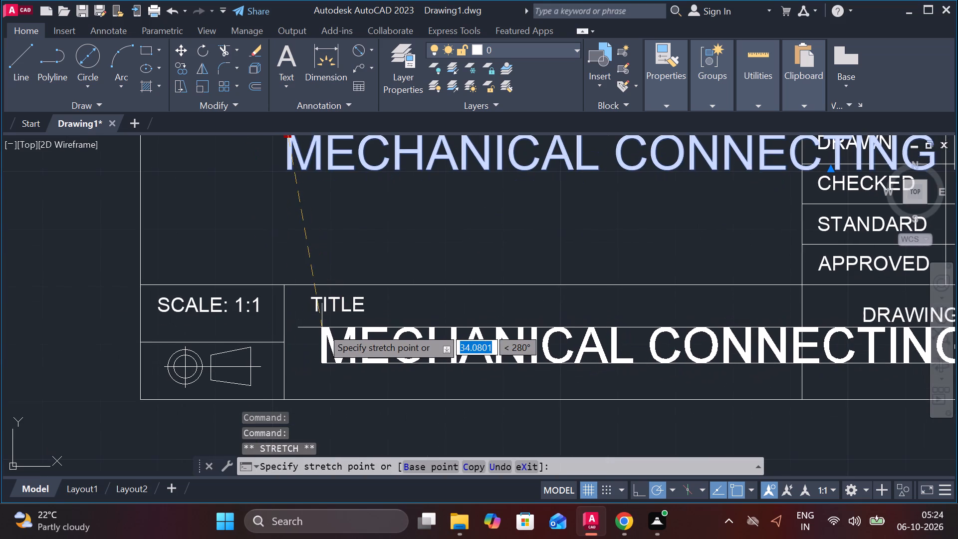
pyautogui.click(310, 327)
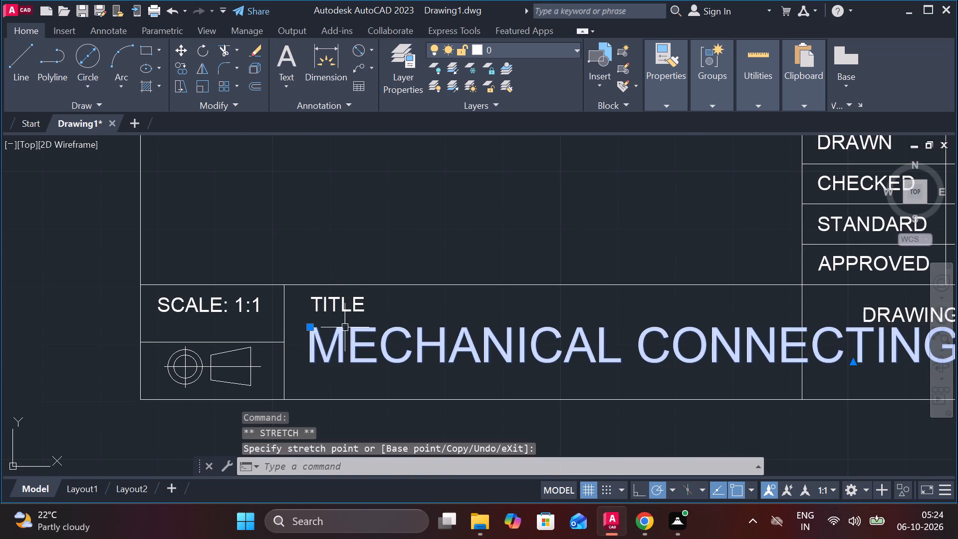
# Set the text height of the whole MECHANICAL CONNECTING BRACKET line to 3.
pyautogui.scroll(-3, 392, 329)
pyautogui.scroll(2, 537, 343)
pyautogui.click(511, 324)
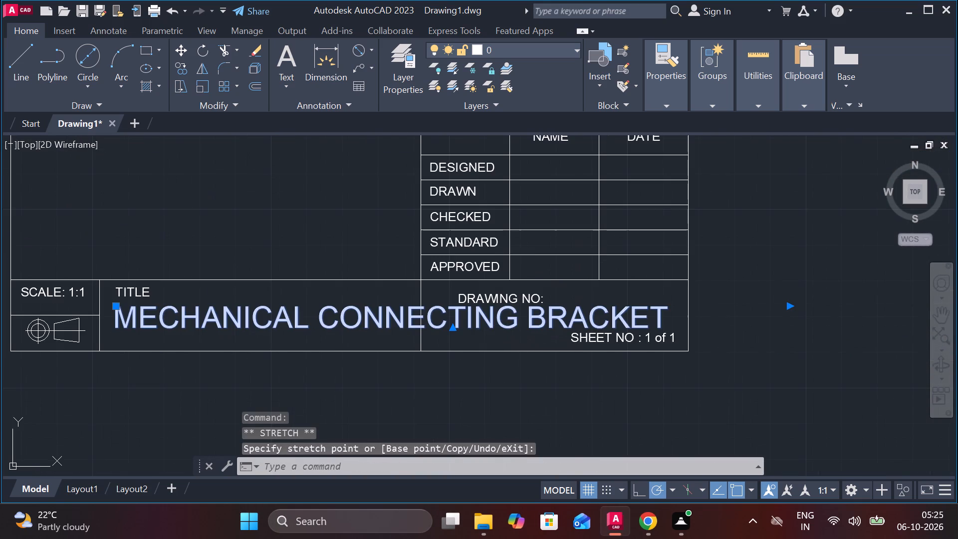
pyautogui.doubleClick(397, 318)
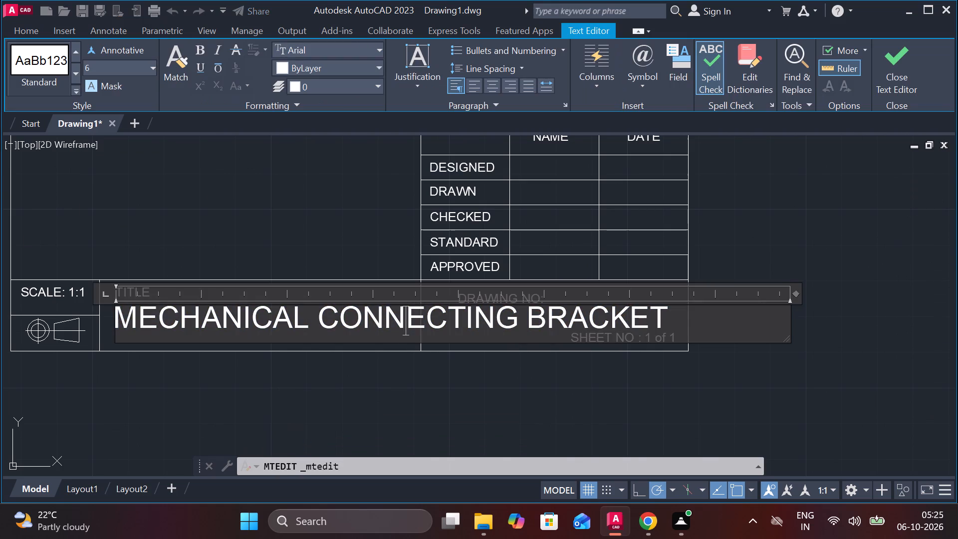
pyautogui.moveTo(687, 324); pyautogui.dragTo(684, 324)
pyautogui.moveTo(684, 324); pyautogui.dragTo(200, 305)
pyautogui.scroll(-2, 195, 303)
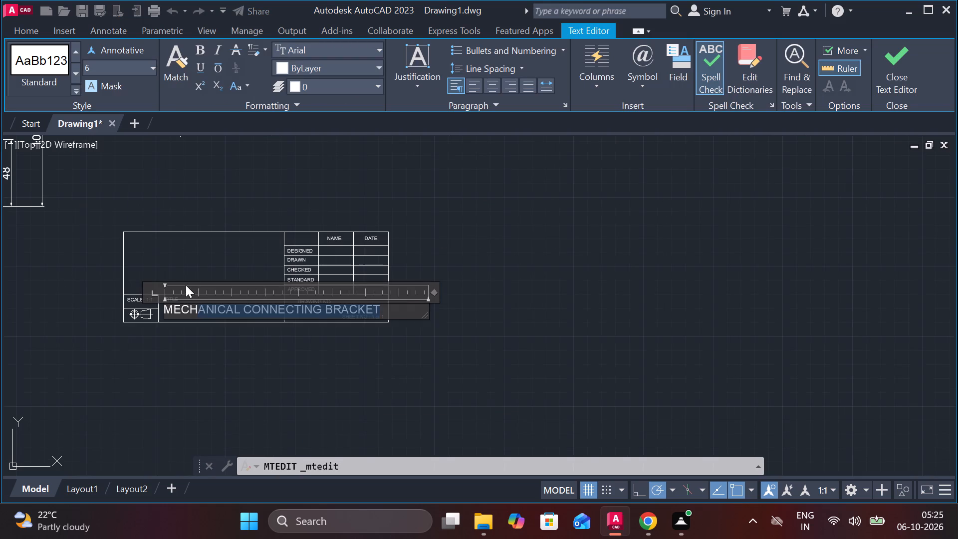
pyautogui.moveTo(199, 249); pyautogui.dragTo(487, 300, button='middle')
pyautogui.scroll(2, 527, 404)
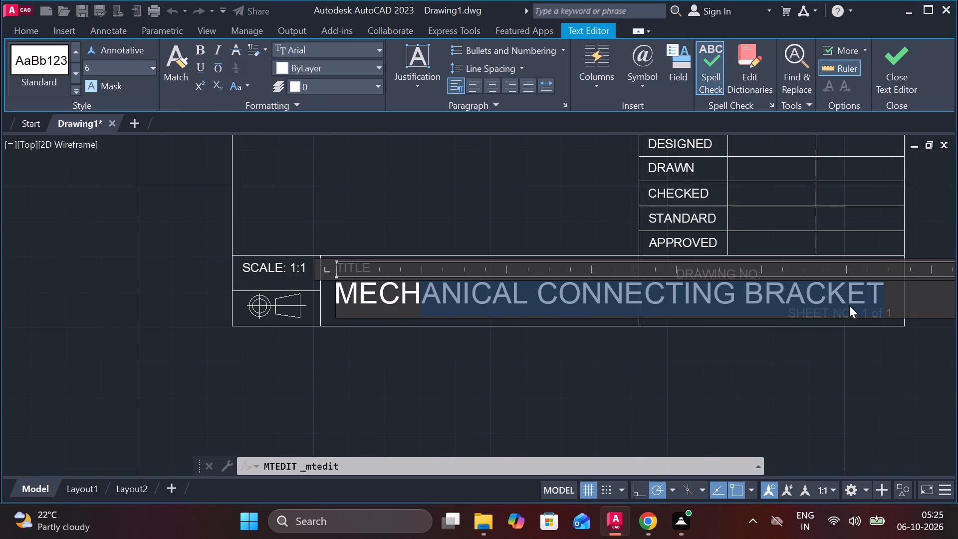
pyautogui.click(921, 301)
pyautogui.moveTo(892, 298); pyautogui.dragTo(414, 280)
pyautogui.moveTo(414, 280); pyautogui.dragTo(334, 299)
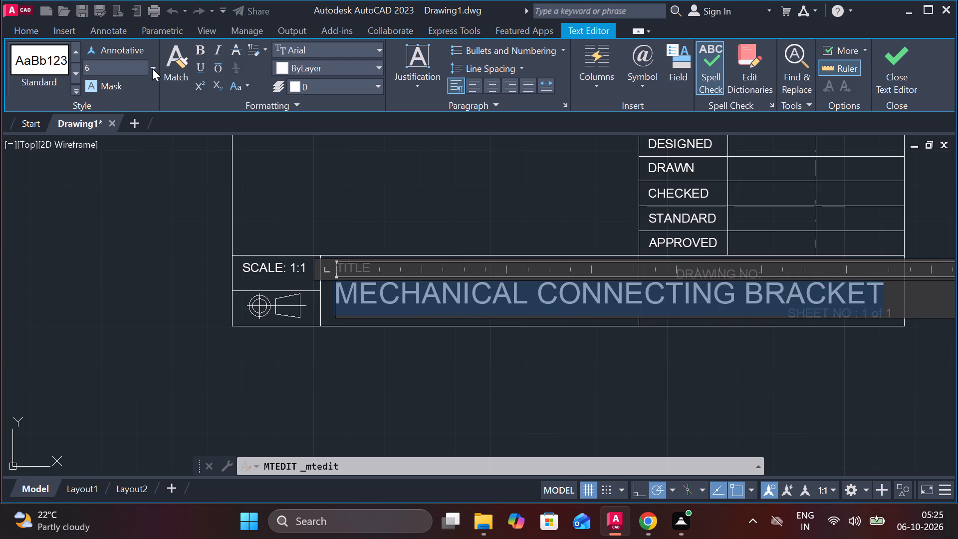
pyautogui.click(152, 68)
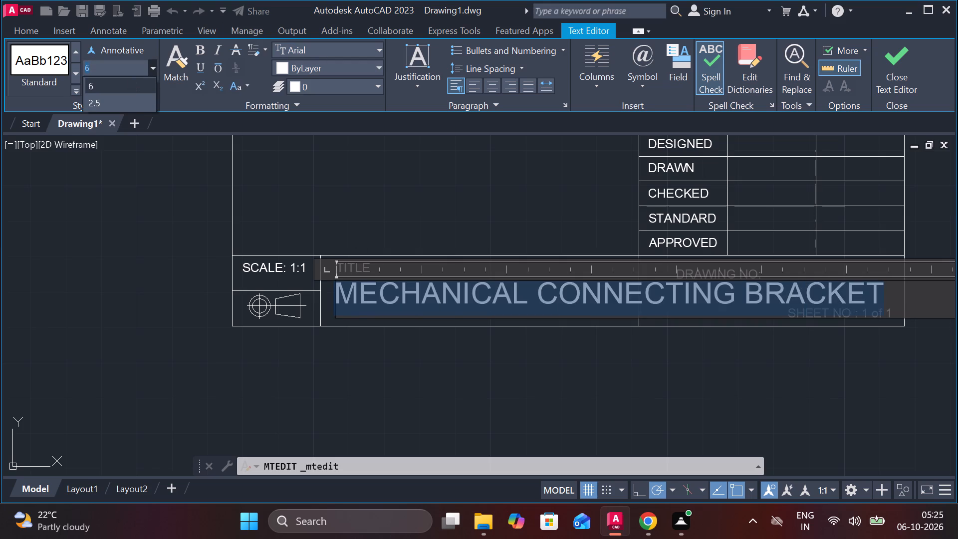
pyautogui.press('3')
pyautogui.press('Return')
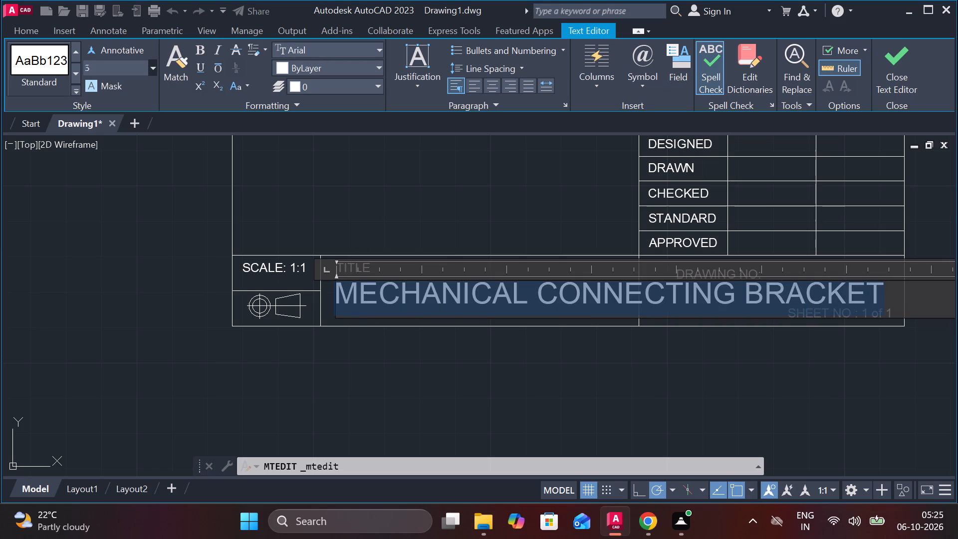
pyautogui.click(120, 68)
pyautogui.press('3')
pyautogui.press('Return')
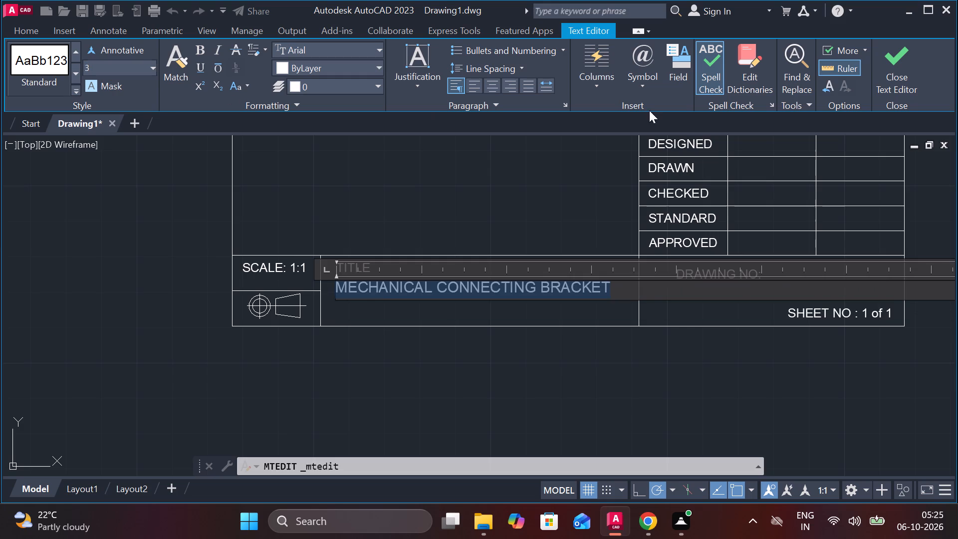
pyautogui.click(887, 55)
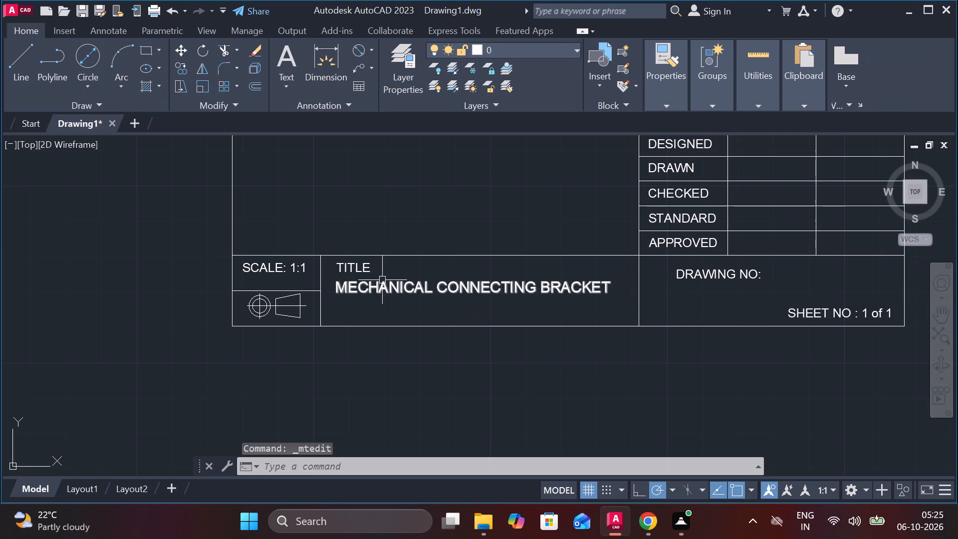
# Shift the MECHANICAL CONNECTING BRACKET text slightly to the right within the TITLE cell, indented from the TITLE label.
pyautogui.scroll(1, 382, 280)
pyautogui.click(386, 290)
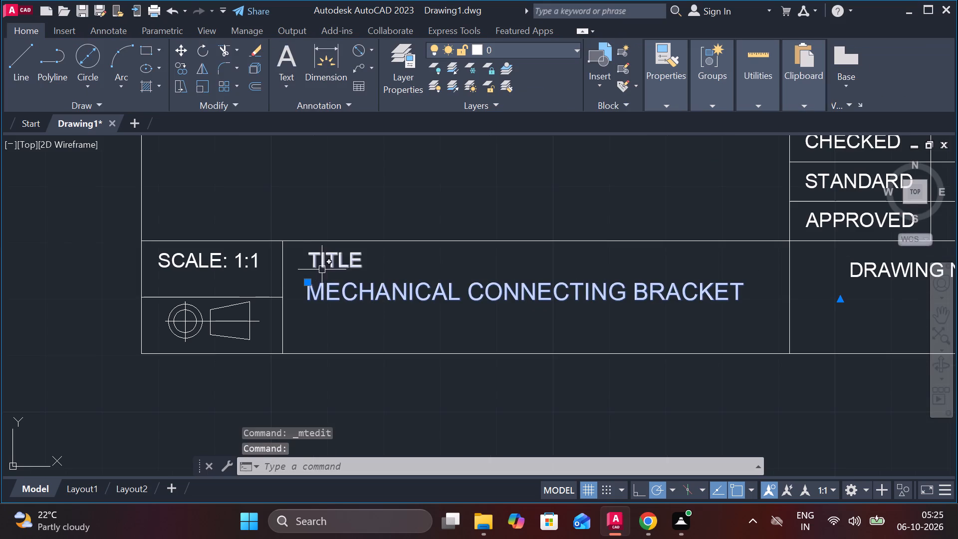
pyautogui.click(310, 285)
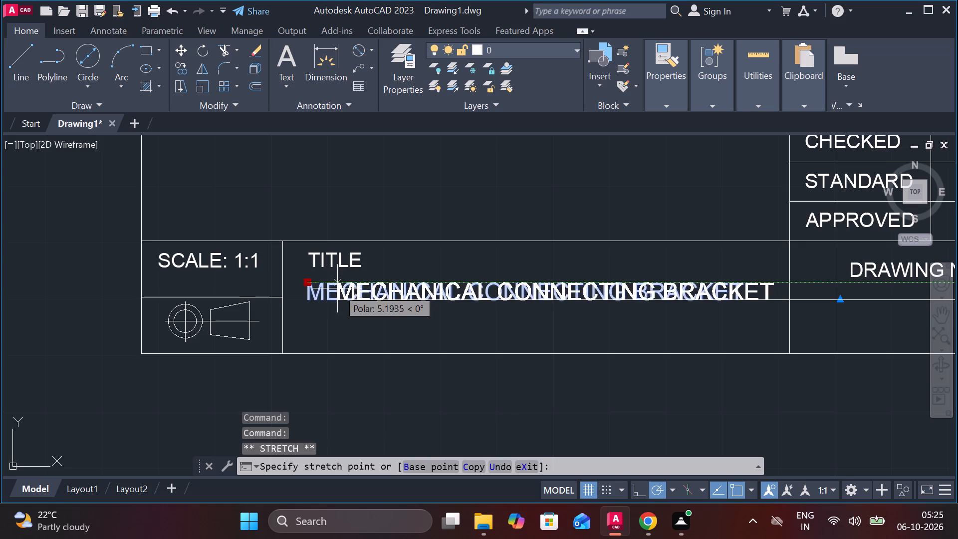
pyautogui.click(334, 291)
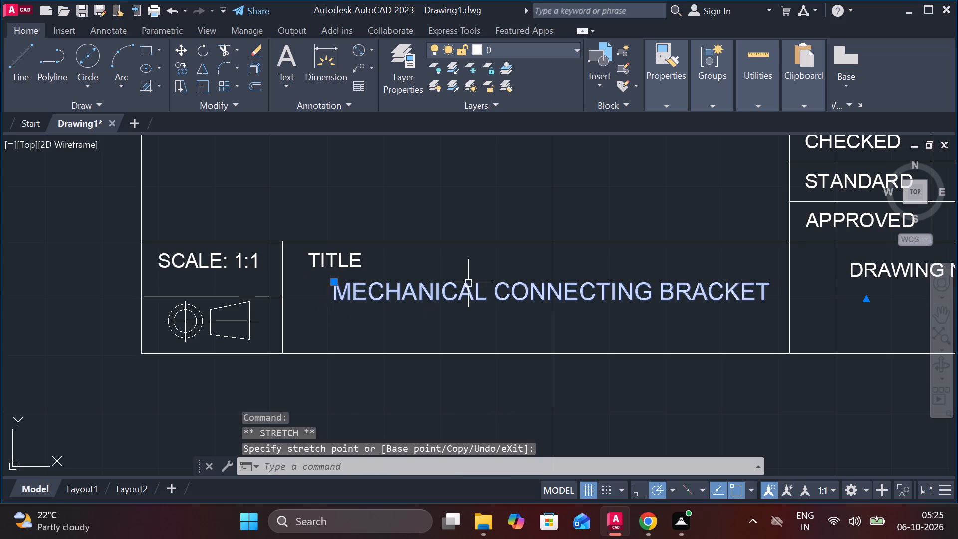
pyautogui.press('Escape')
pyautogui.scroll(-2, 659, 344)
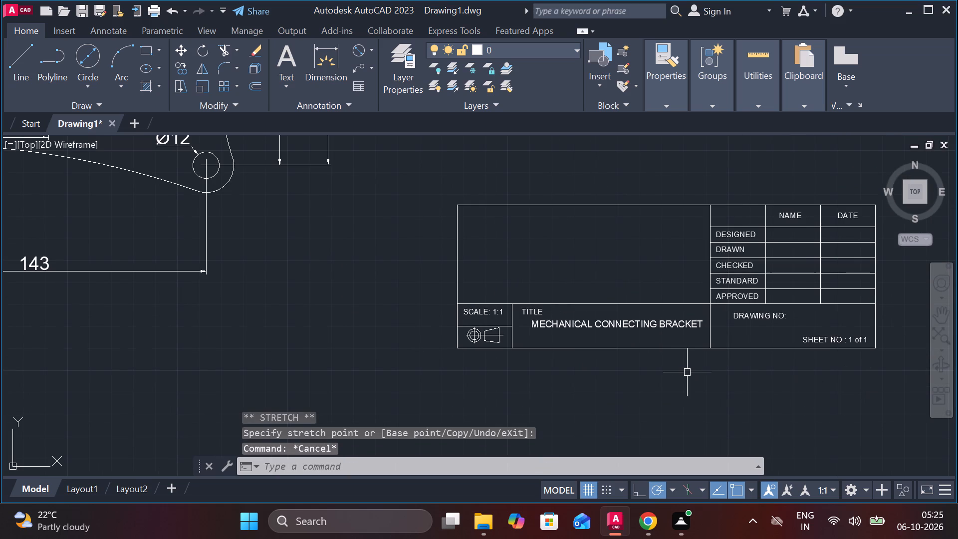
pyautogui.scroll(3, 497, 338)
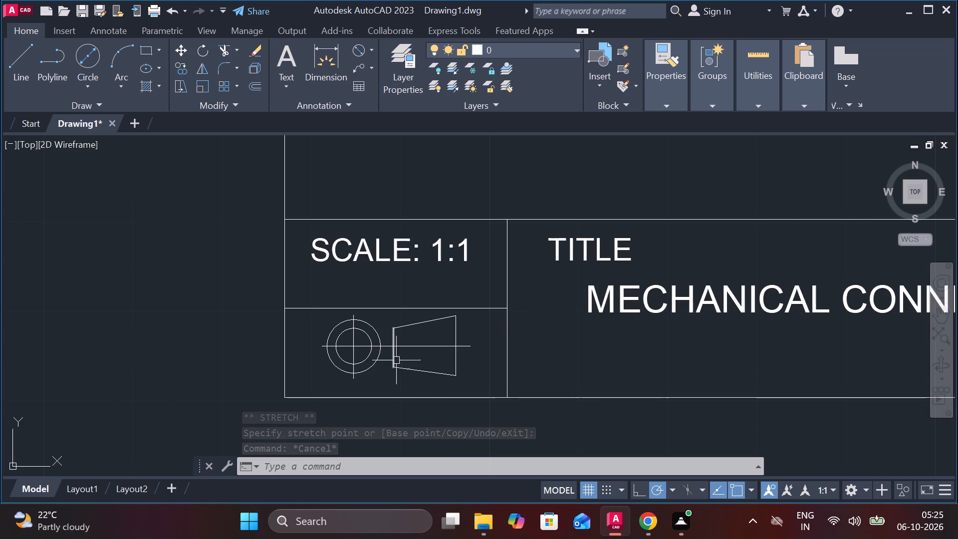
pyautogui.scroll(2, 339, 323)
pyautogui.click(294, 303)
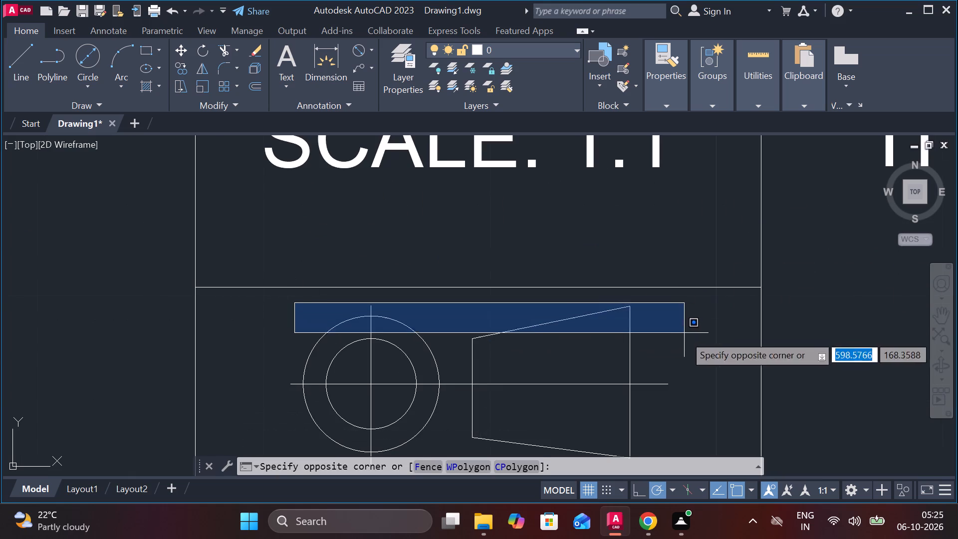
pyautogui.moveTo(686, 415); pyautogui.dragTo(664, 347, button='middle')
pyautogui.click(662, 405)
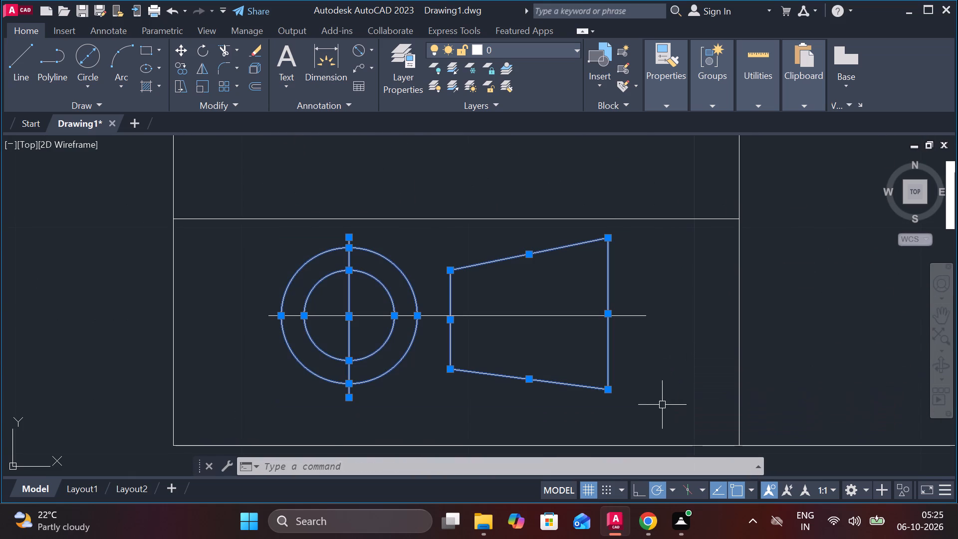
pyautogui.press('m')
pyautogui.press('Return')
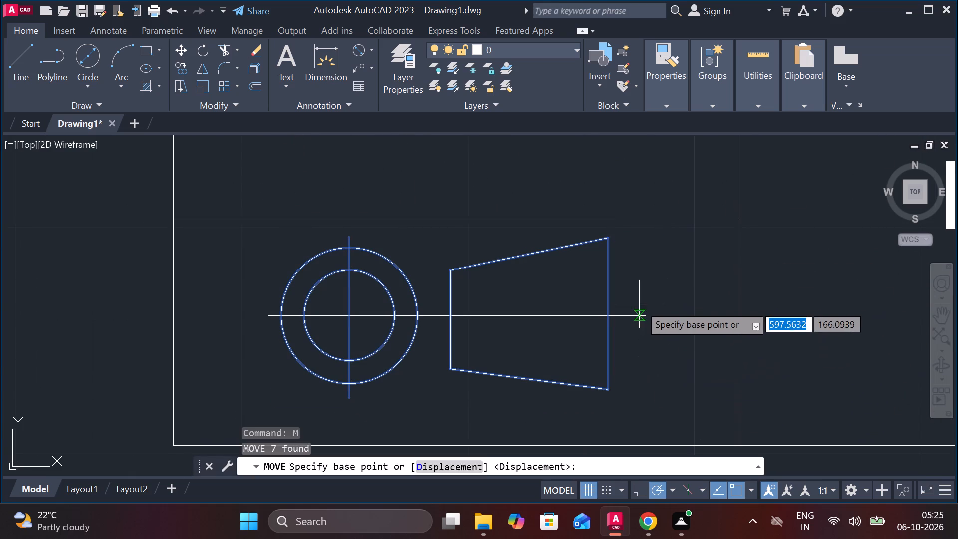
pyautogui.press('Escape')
# Move the complete projection symbol, including its centre lines, slightly down within the cell below SCALE: 1:1.
pyautogui.moveTo(658, 403); pyautogui.dragTo(635, 386)
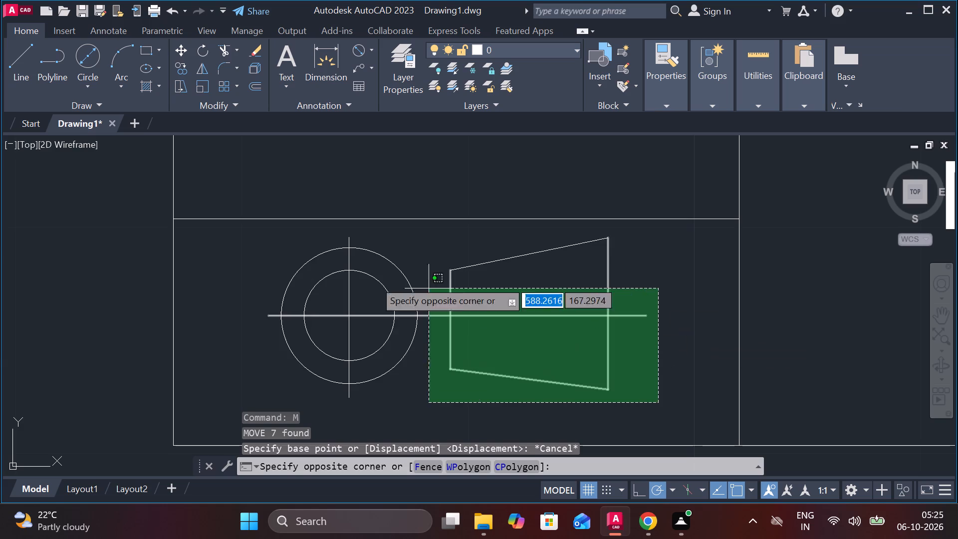
pyautogui.click(263, 232)
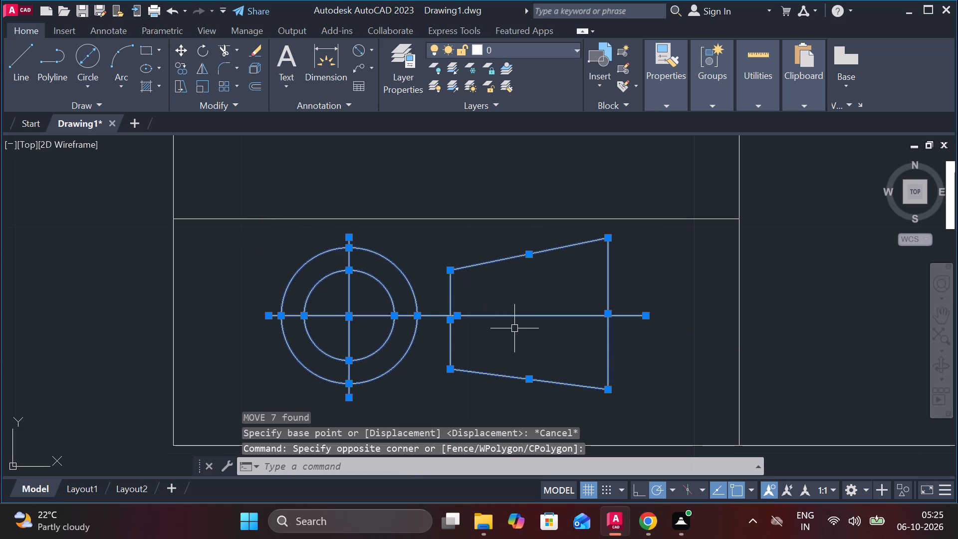
pyautogui.press('m')
pyautogui.press('Return')
pyautogui.click(446, 317)
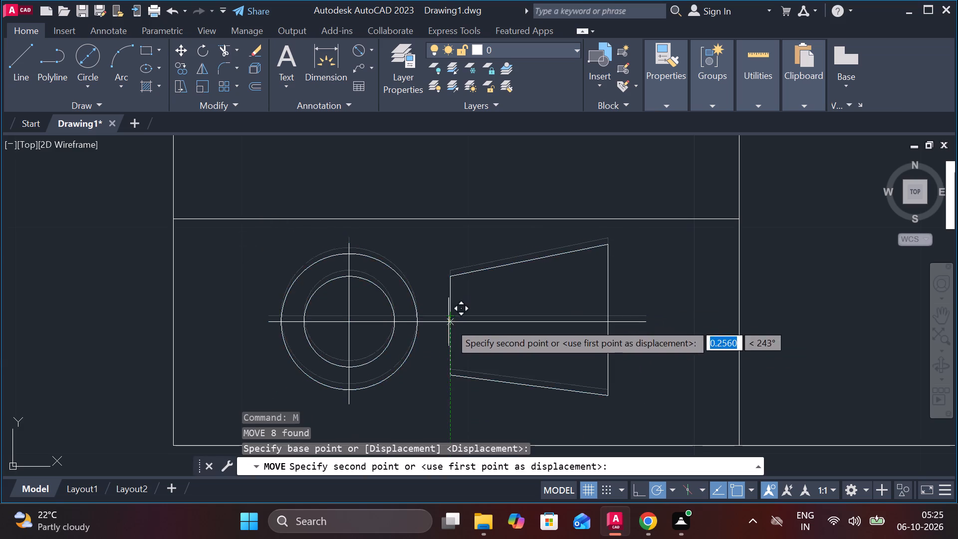
pyautogui.scroll(-1, 457, 341)
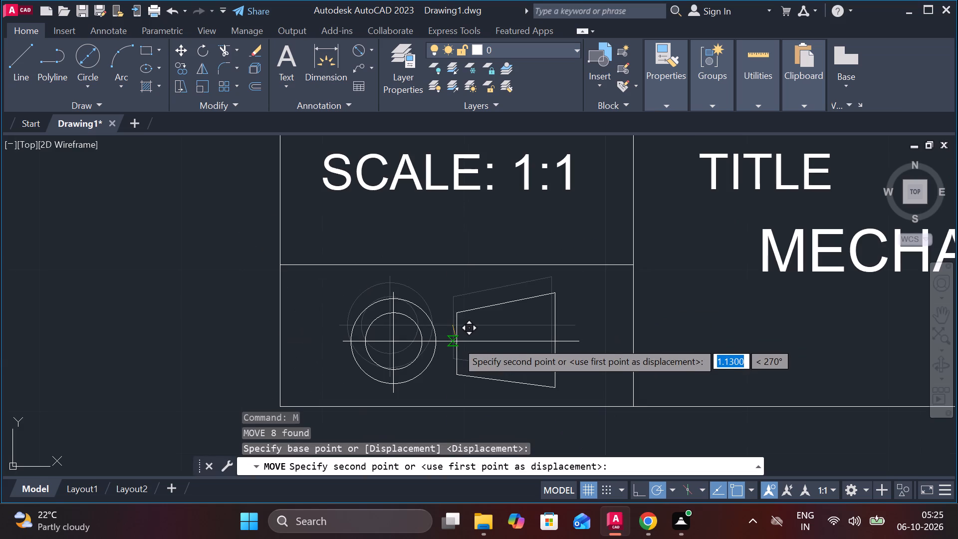
pyautogui.click(455, 337)
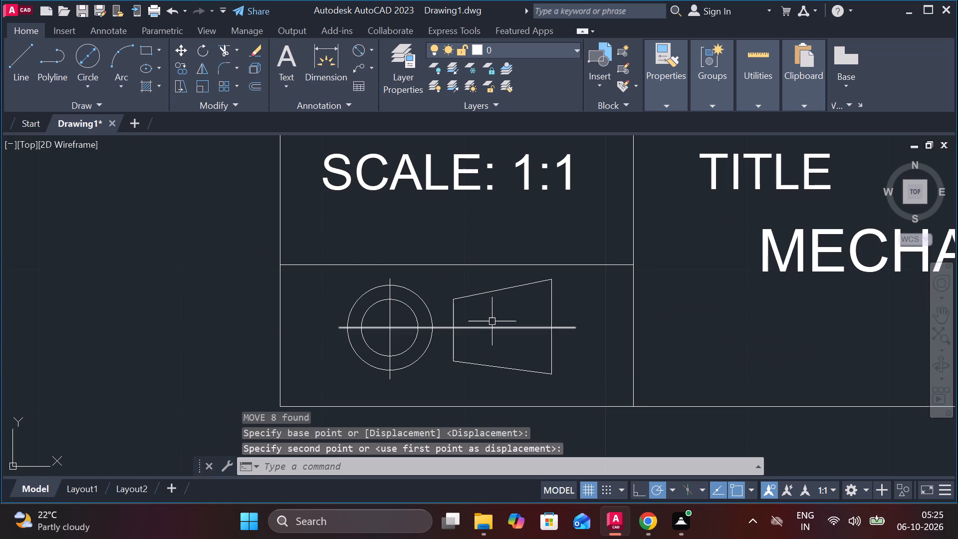
pyautogui.press('Escape')
# Move the whole title block about 111 units at 203° so it sits just below and to the right of the dimensioned part.
pyautogui.scroll(-5, 567, 296)
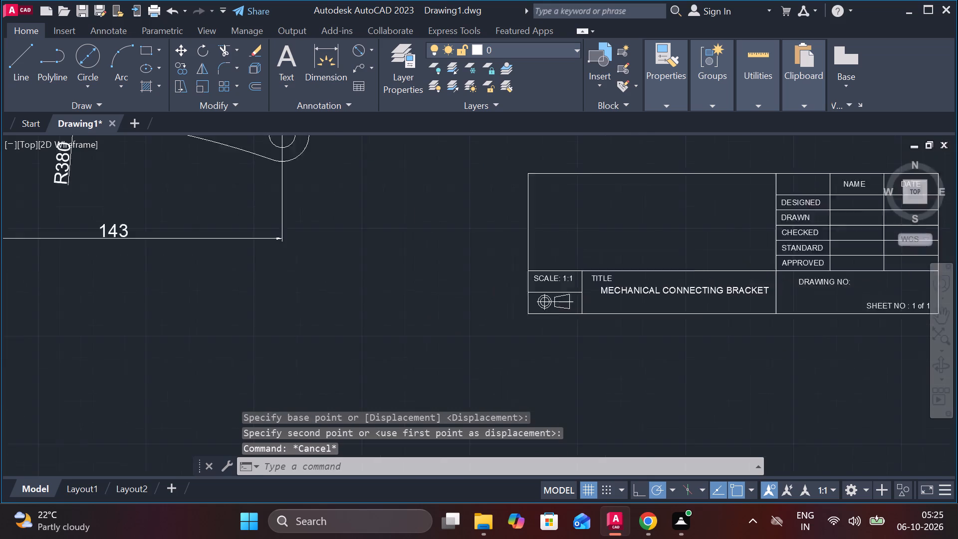
pyautogui.scroll(-2, 494, 246)
pyautogui.scroll(2, 399, 256)
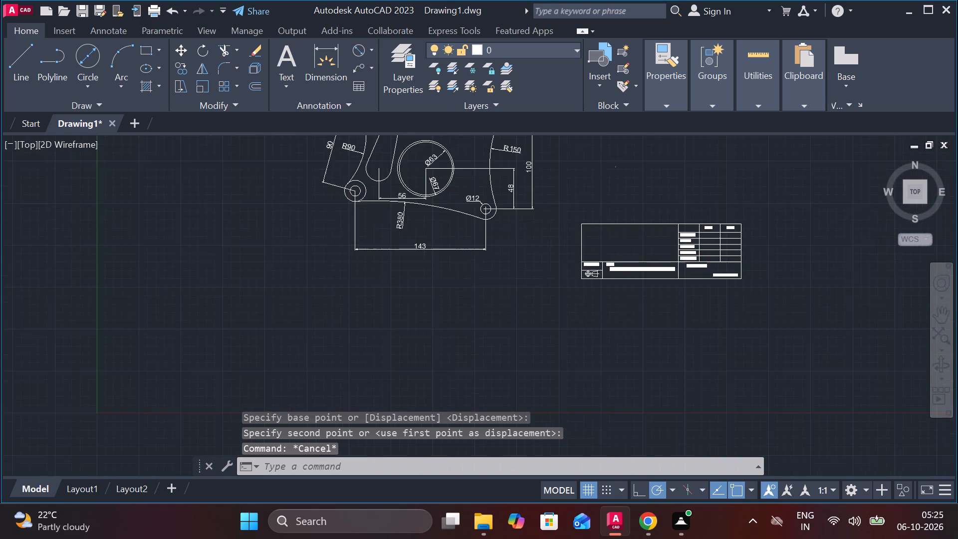
pyautogui.moveTo(405, 258); pyautogui.dragTo(436, 321, button='middle')
pyautogui.moveTo(436, 321); pyautogui.dragTo(363, 308, button='middle')
pyautogui.scroll(-1, 373, 303)
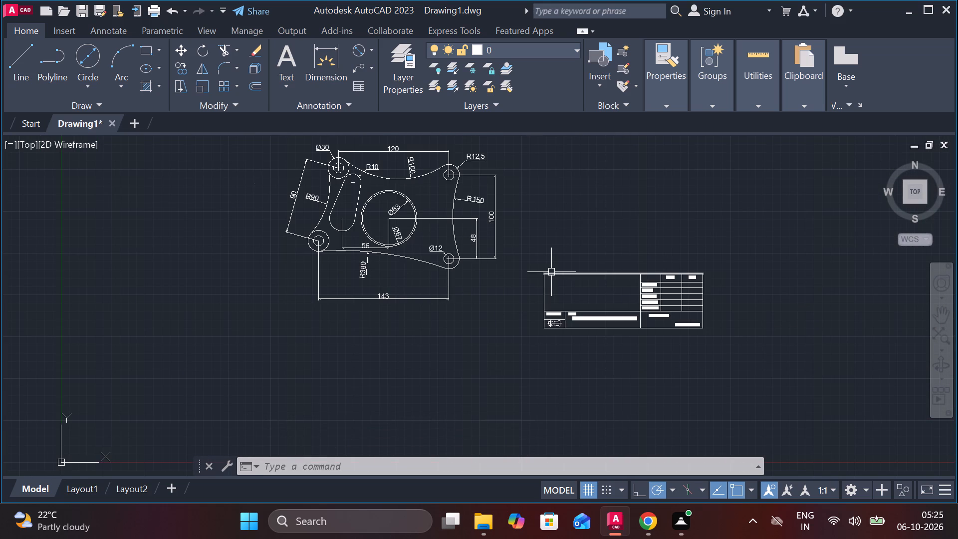
pyautogui.click(528, 252)
pyautogui.click(742, 363)
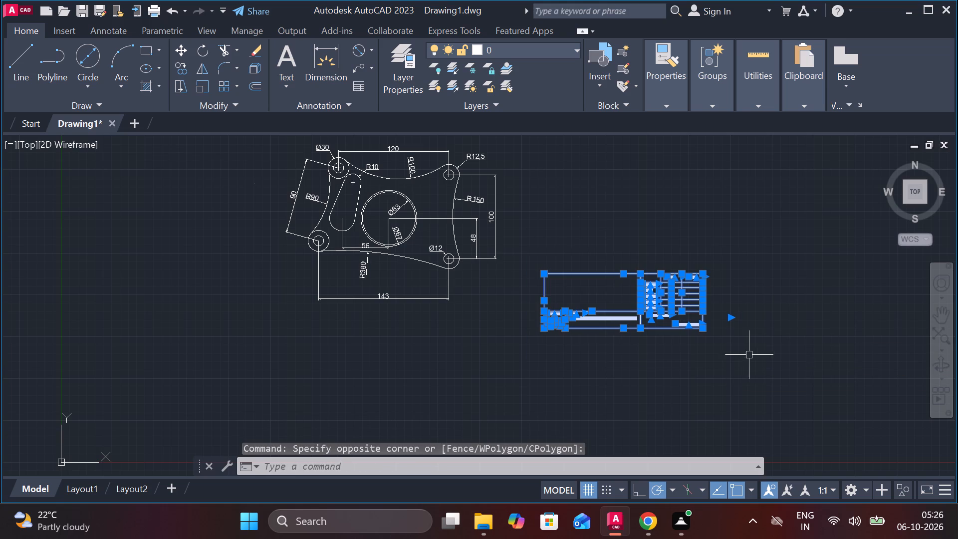
pyautogui.press('m')
pyautogui.press('Return')
pyautogui.scroll(1, 737, 338)
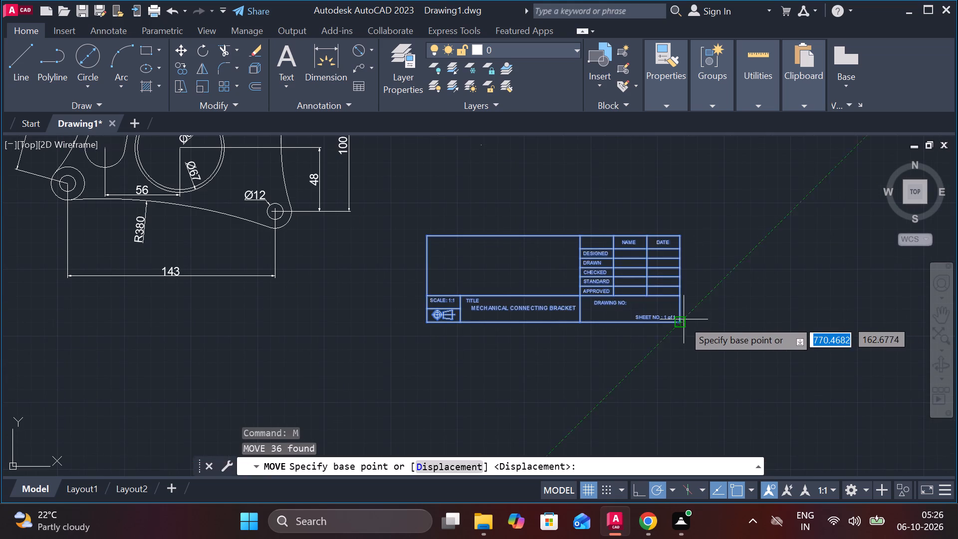
pyautogui.click(682, 322)
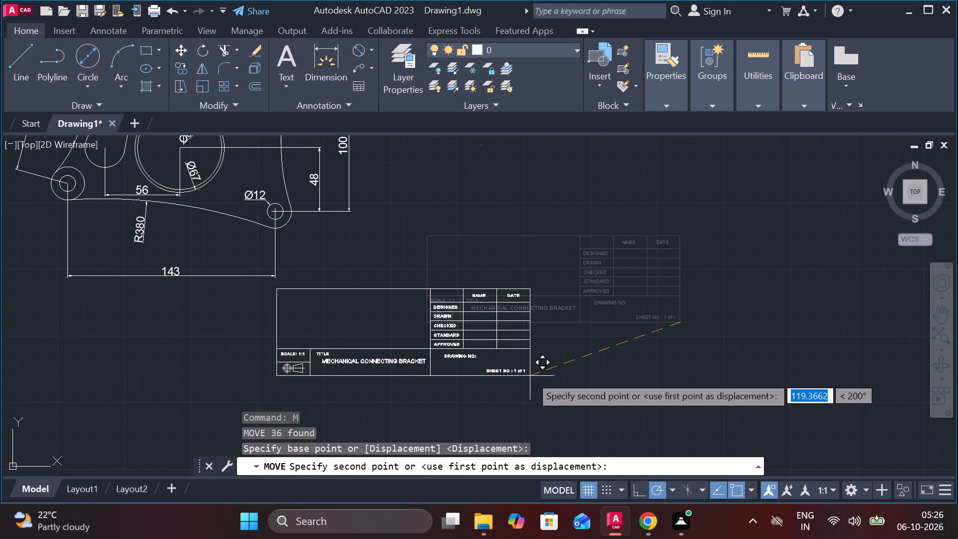
pyautogui.scroll(-2, 541, 382)
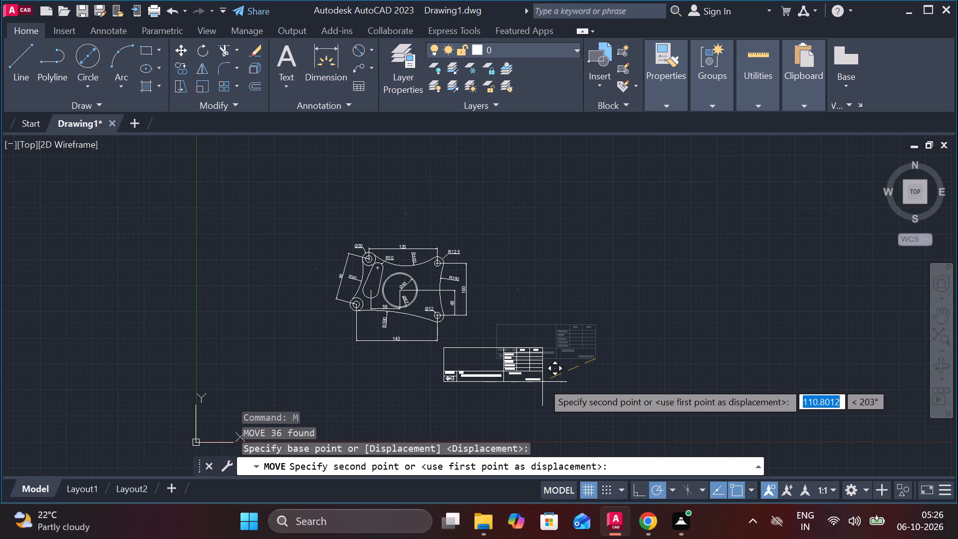
pyautogui.scroll(1, 542, 382)
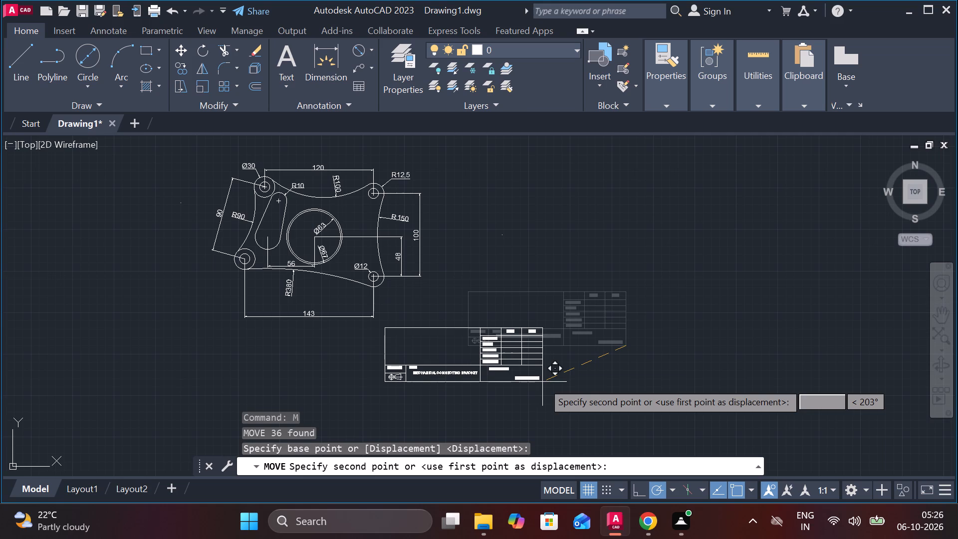
pyautogui.click(542, 382)
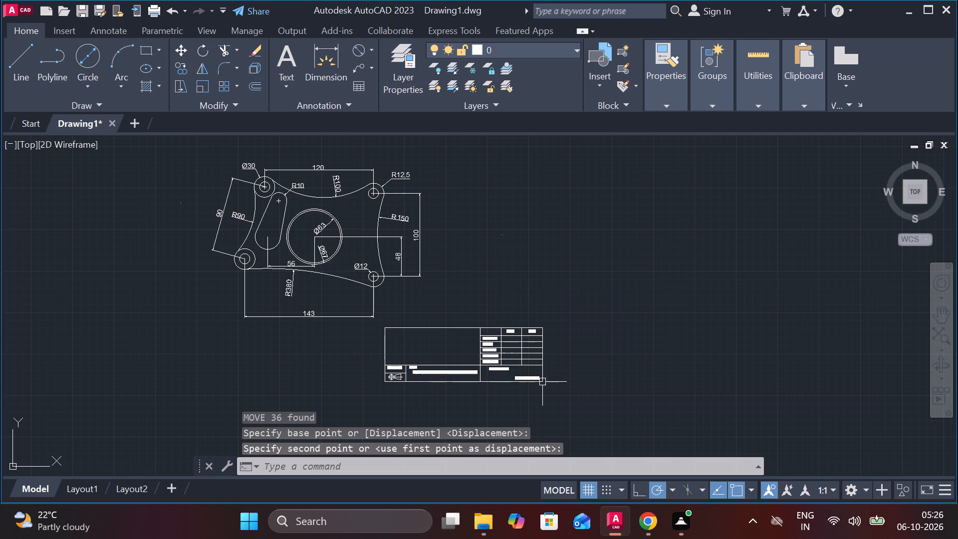
pyautogui.press('Escape')
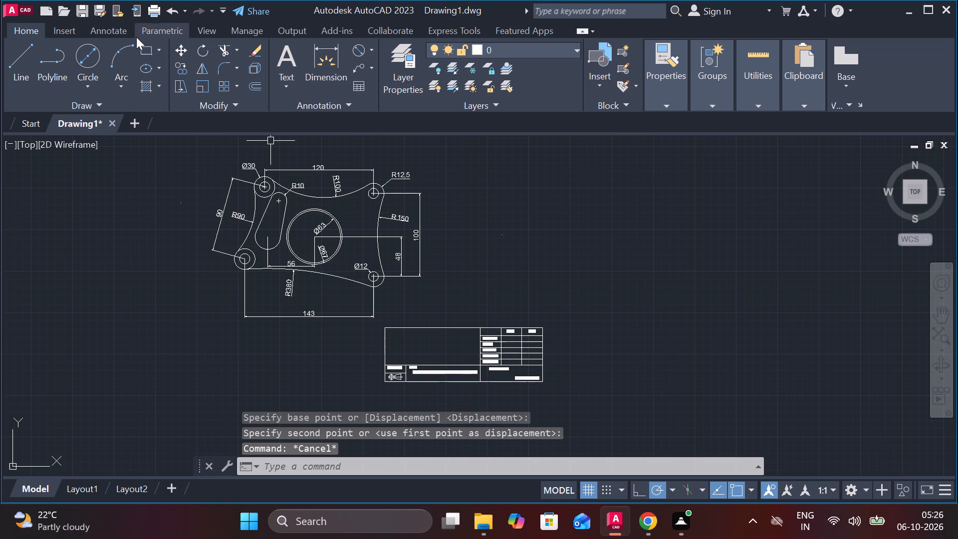
# Draw a rectangular border about 456 by 294 from the title block's lower-right corner, enclosing the part and the title block.
pyautogui.click(140, 50)
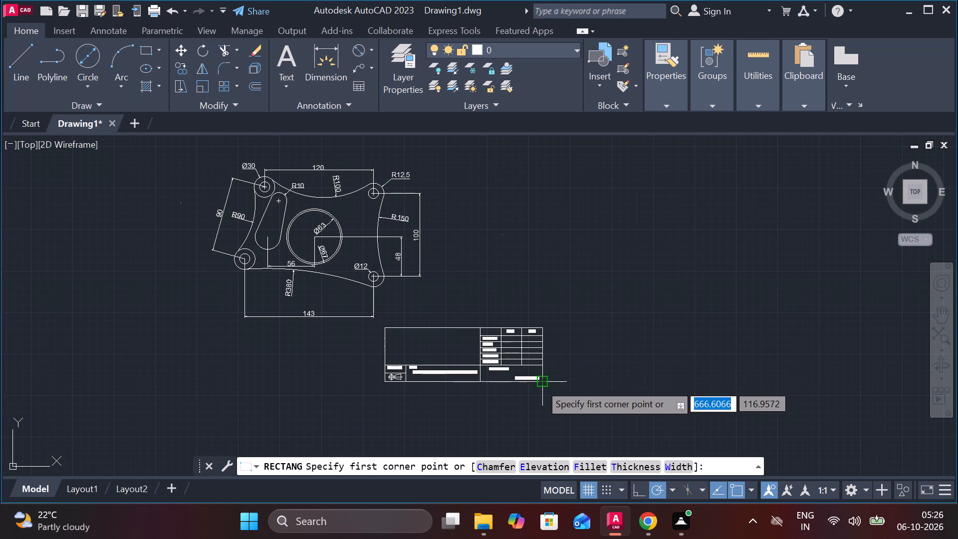
pyautogui.click(540, 384)
pyautogui.moveTo(200, 136); pyautogui.dragTo(400, 252, button='middle')
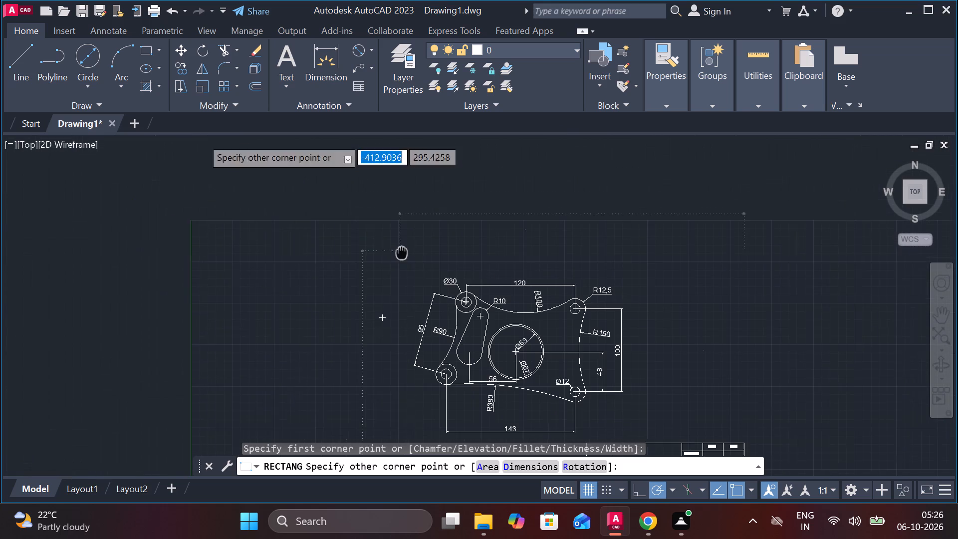
pyautogui.moveTo(400, 252); pyautogui.dragTo(399, 252, button='middle')
pyautogui.moveTo(369, 244); pyautogui.dragTo(314, 185, button='middle')
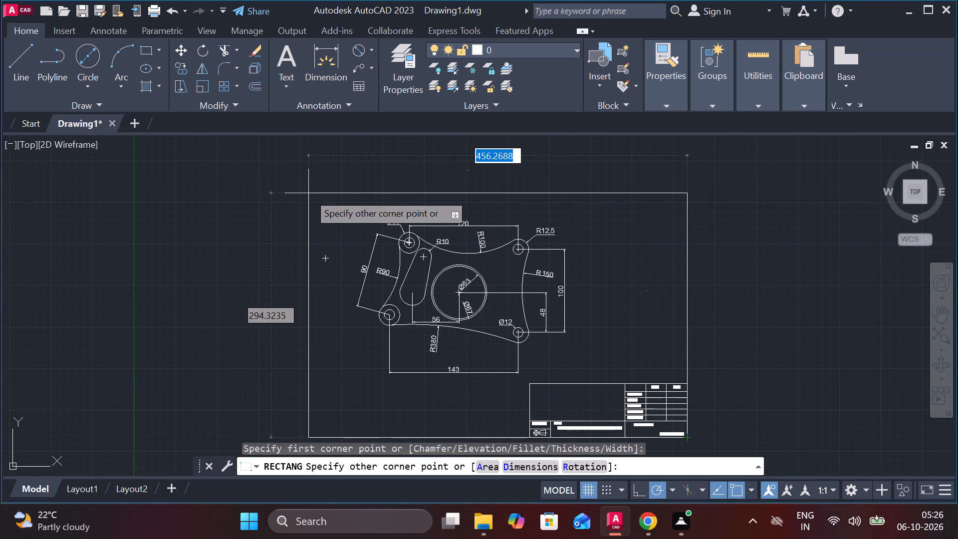
pyautogui.click(308, 193)
pyautogui.scroll(-1, 613, 257)
pyautogui.moveTo(688, 262); pyautogui.dragTo(669, 257, button='middle')
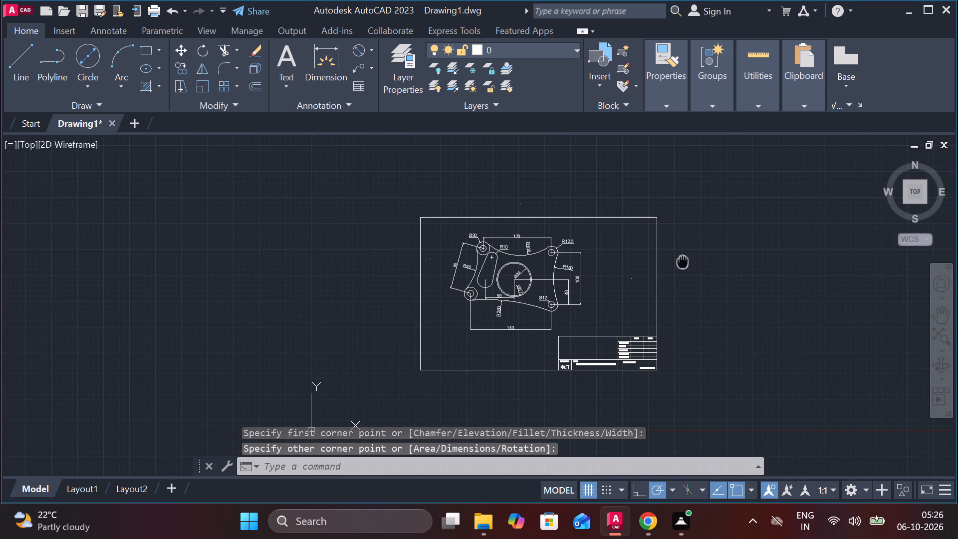
pyautogui.moveTo(669, 257); pyautogui.dragTo(610, 222, button='middle')
pyautogui.scroll(1, 667, 251)
pyautogui.moveTo(596, 245); pyautogui.dragTo(668, 294, button='middle')
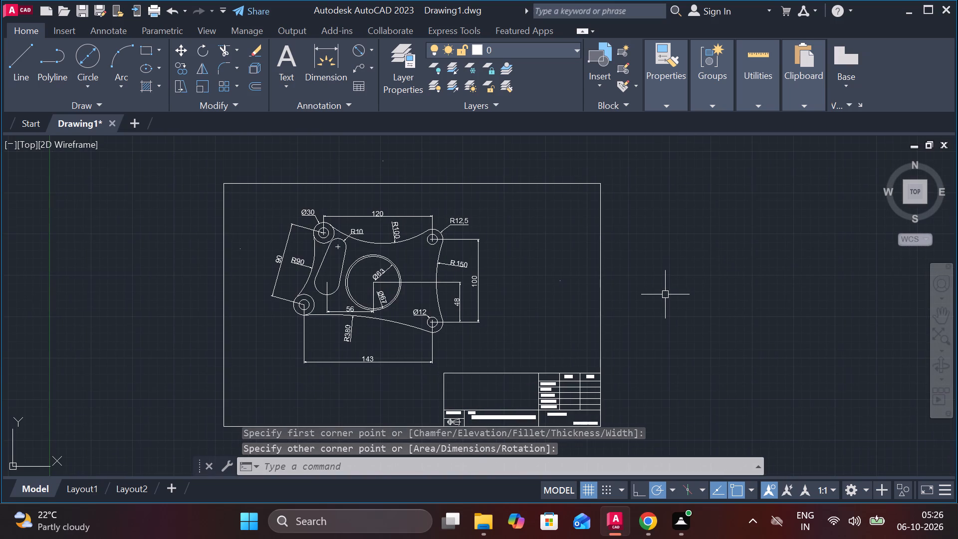
# Save the drawing in Documents as MECHANICAL CONNECTING BRACKET OR SUPPORT PLATE in AutoCAD 2018 Drawing format.
pyautogui.hotkey('ctrl', 's')
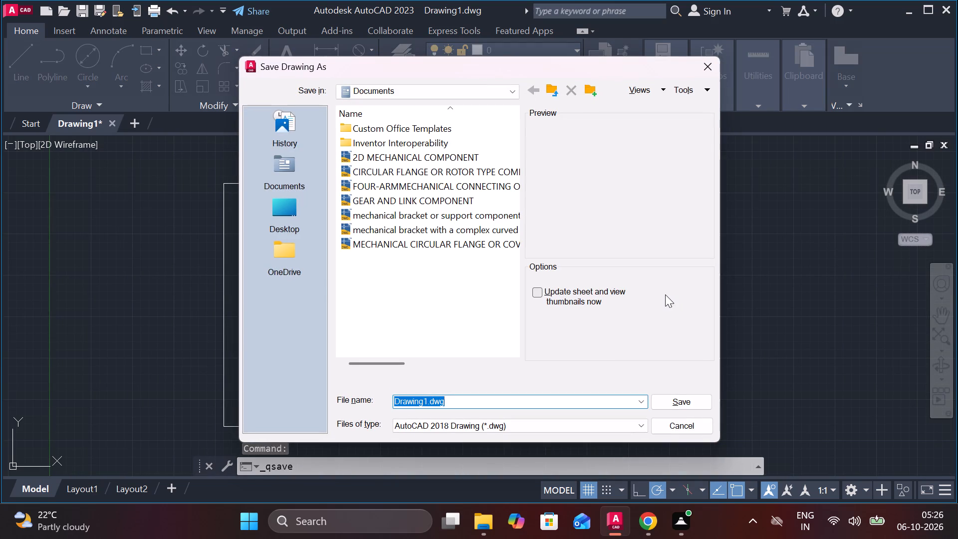
pyautogui.write('ME')
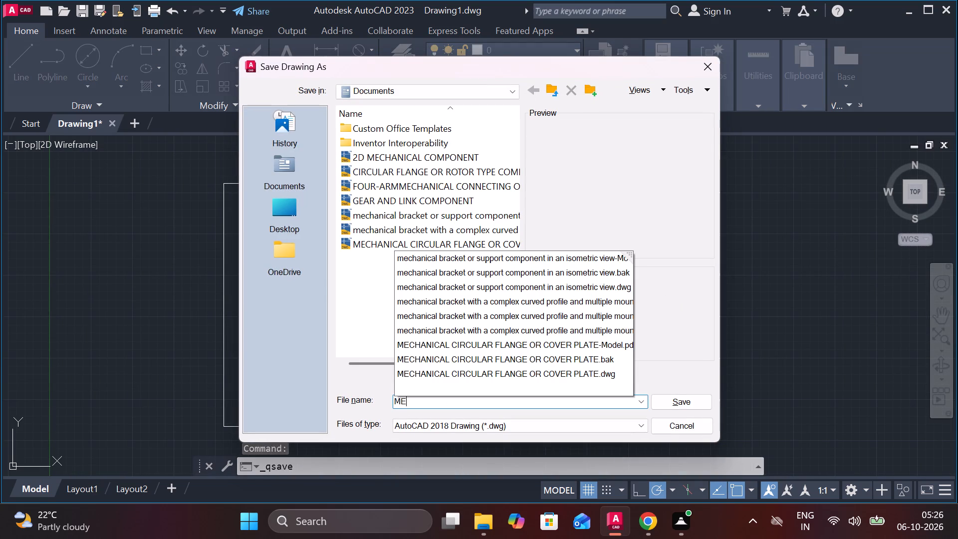
pyautogui.press('BackSpace')
pyautogui.press('BackSpace')
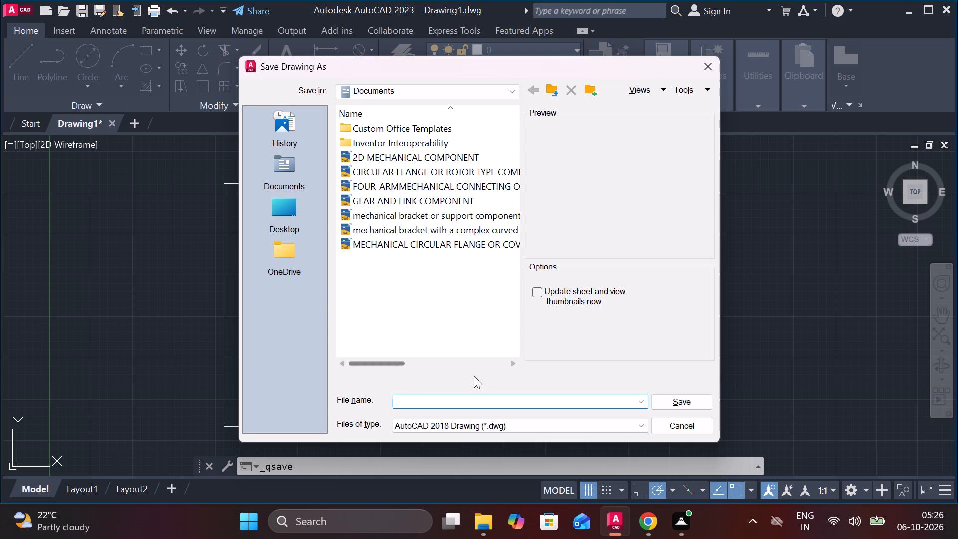
pyautogui.write('MECHANICA;')
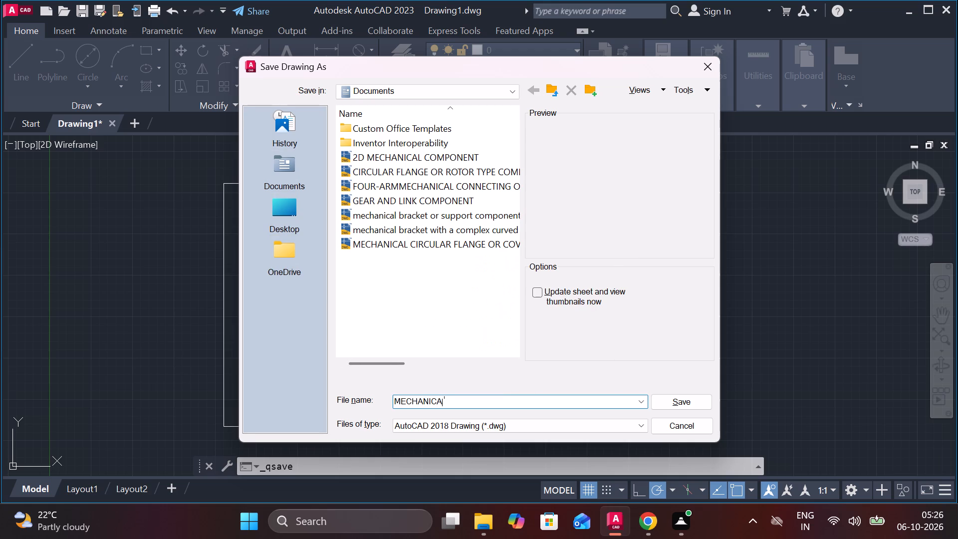
pyautogui.press('BackSpace')
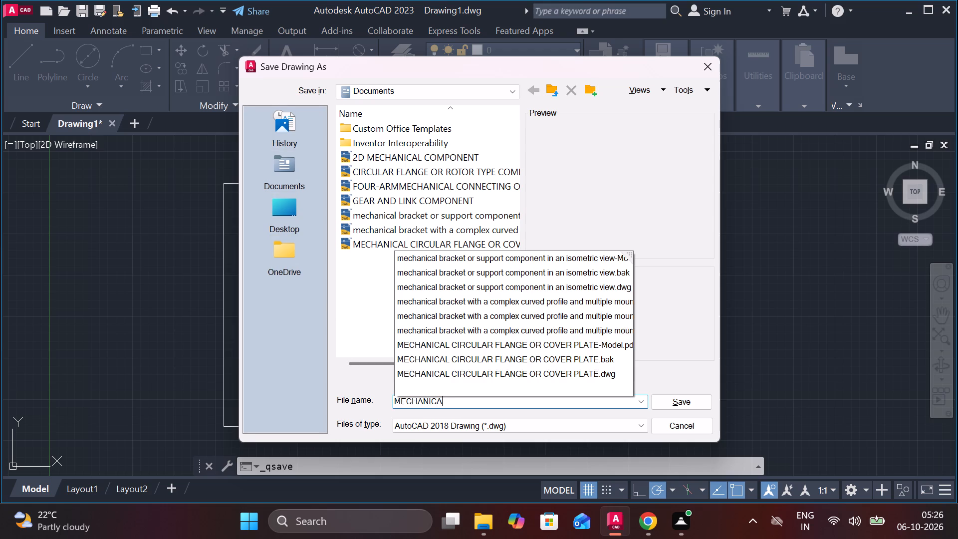
pyautogui.write('L CONNECTING')
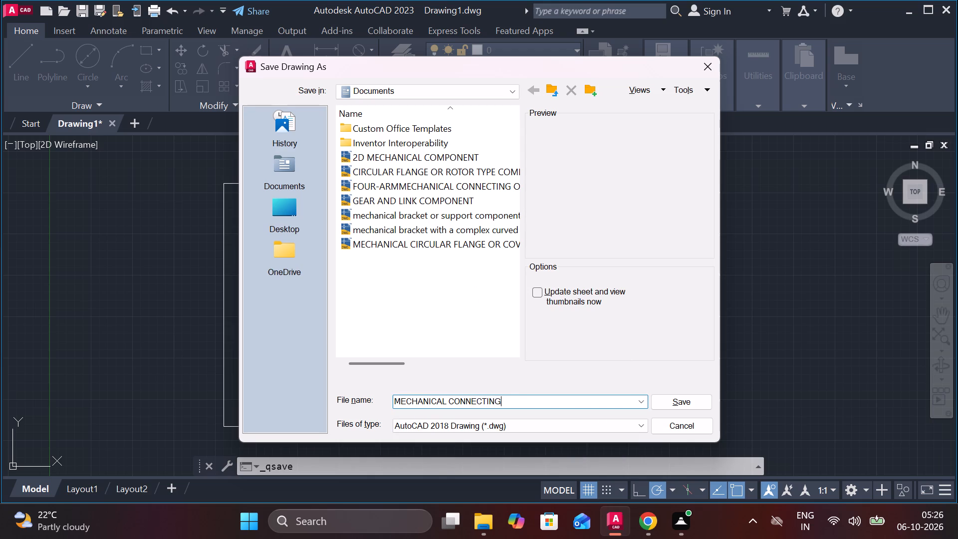
pyautogui.press('space')
pyautogui.write('BRACKET')
pyautogui.press('space')
pyautogui.write('OR SUPPORT PLATE')
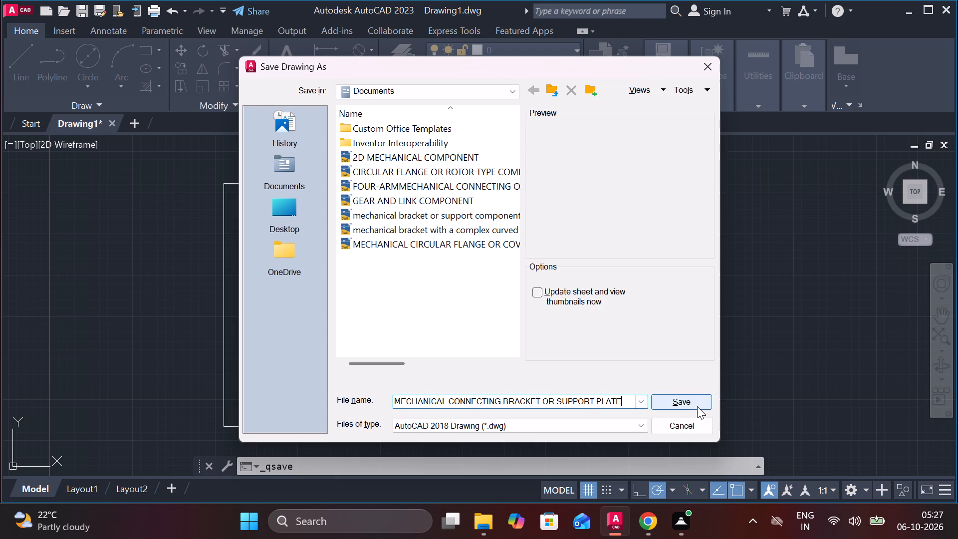
pyautogui.click(692, 397)
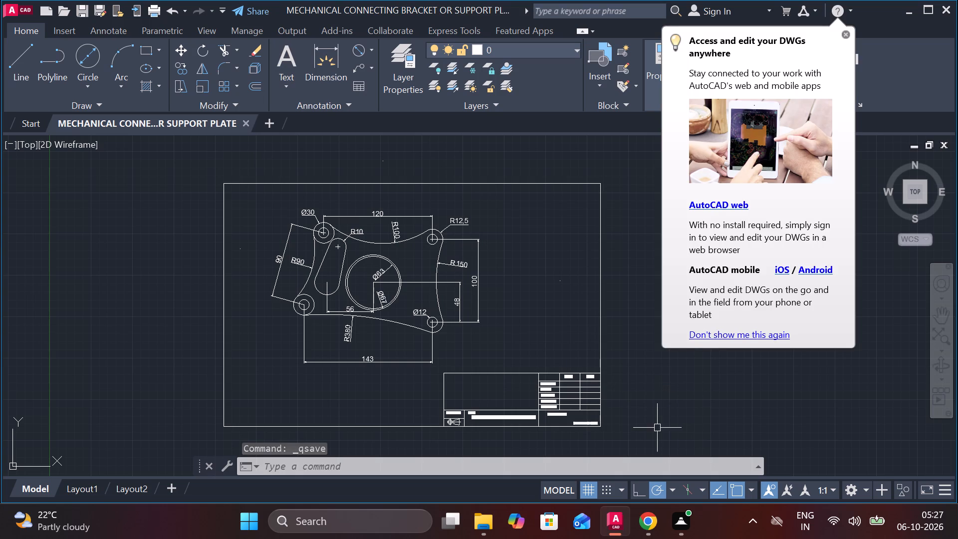
# Turn on the log file with LOGFILEON and save the drawing again.
pyautogui.write('LO')
pyautogui.press('g')
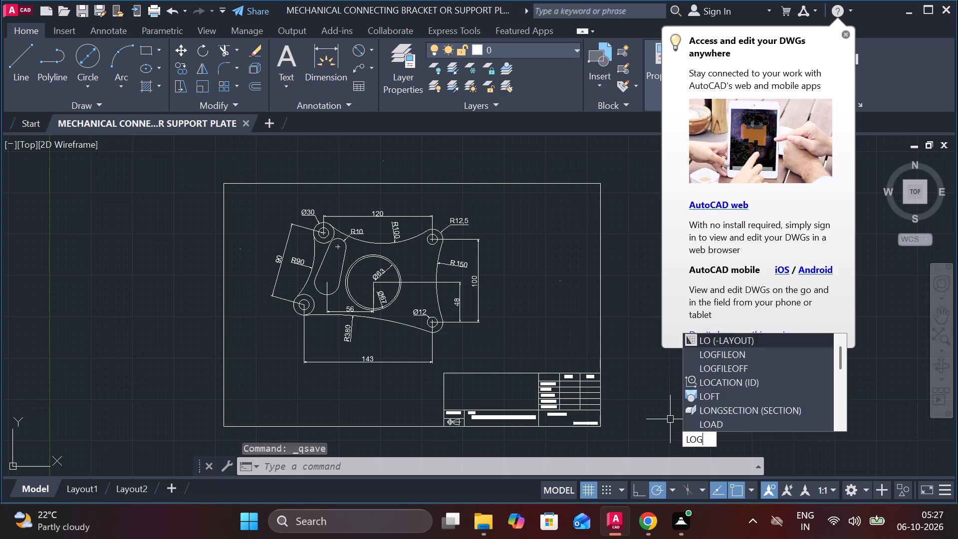
pyautogui.click(741, 353)
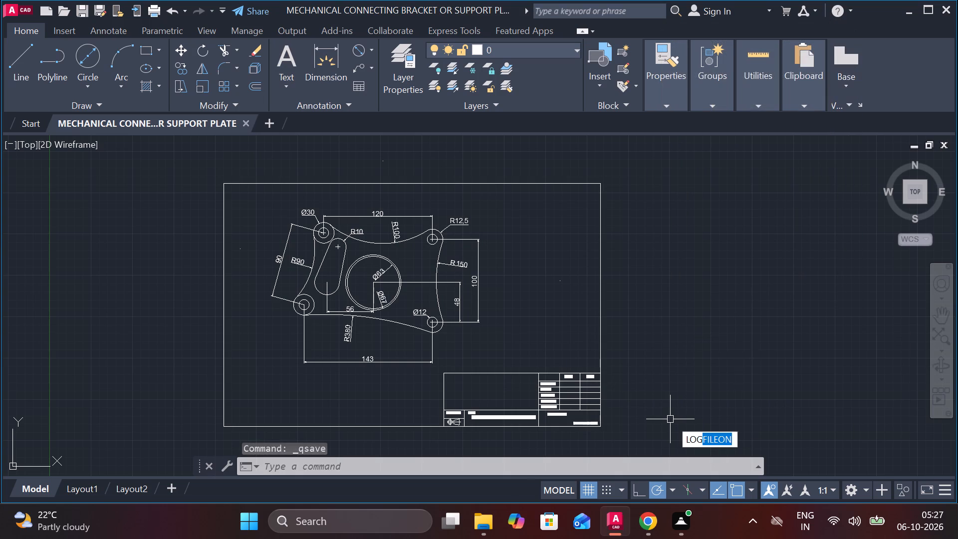
pyautogui.hotkey('ctrl', 's')
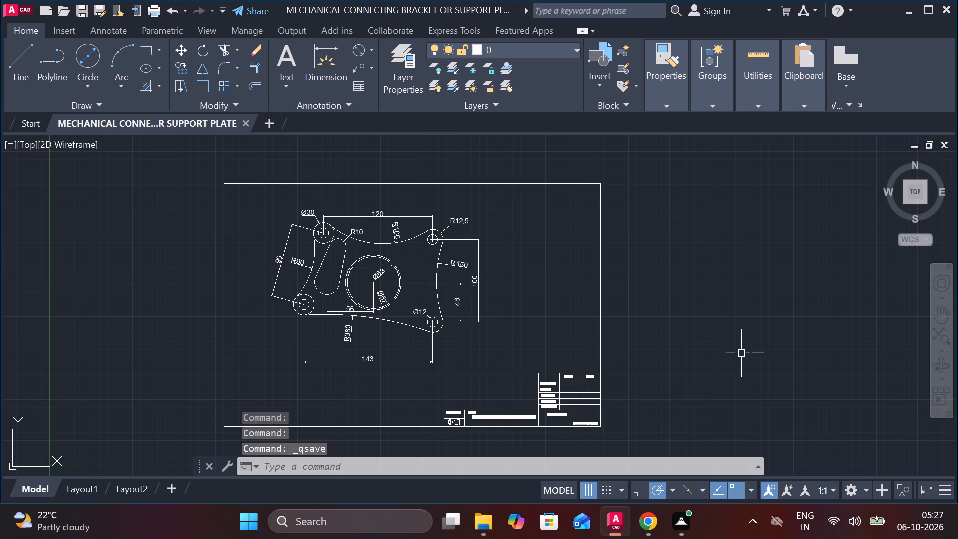
# Start a plot of the model with landscape orientation and DWG To PDF.pc3 as the plotter.
pyautogui.write('PLOT')
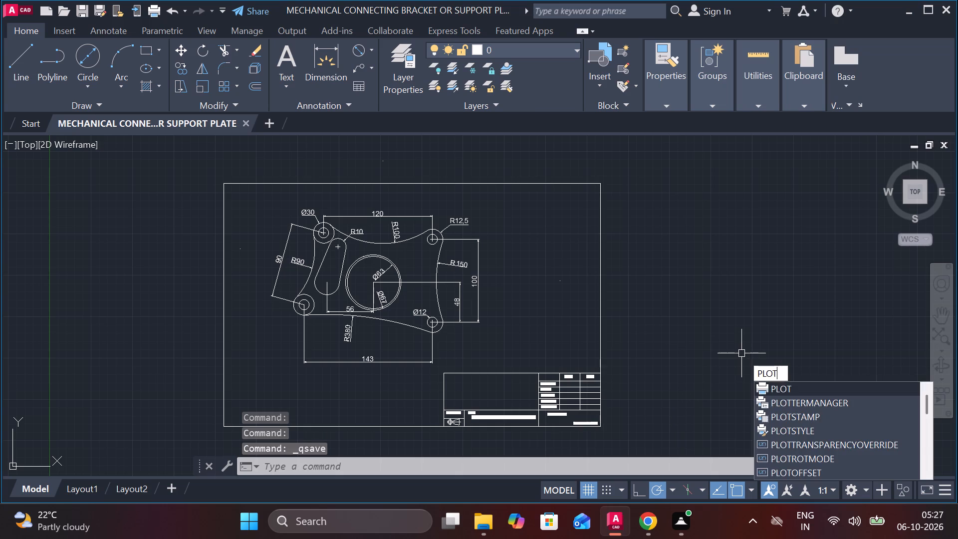
pyautogui.click(776, 393)
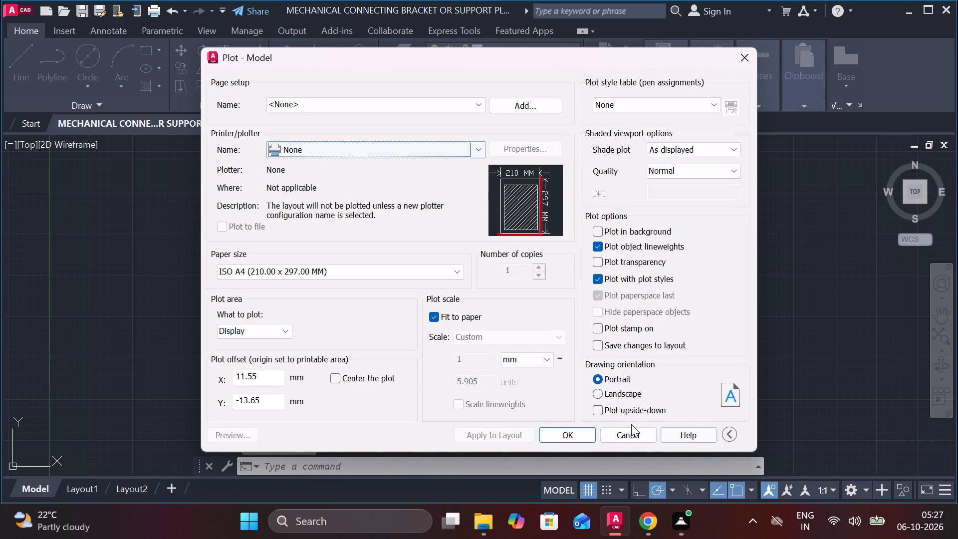
pyautogui.click(599, 398)
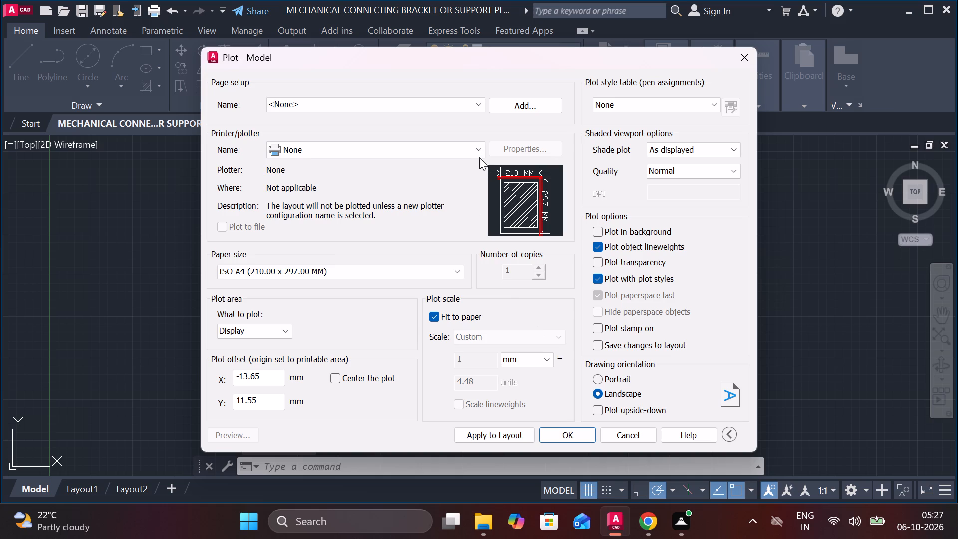
pyautogui.click(481, 151)
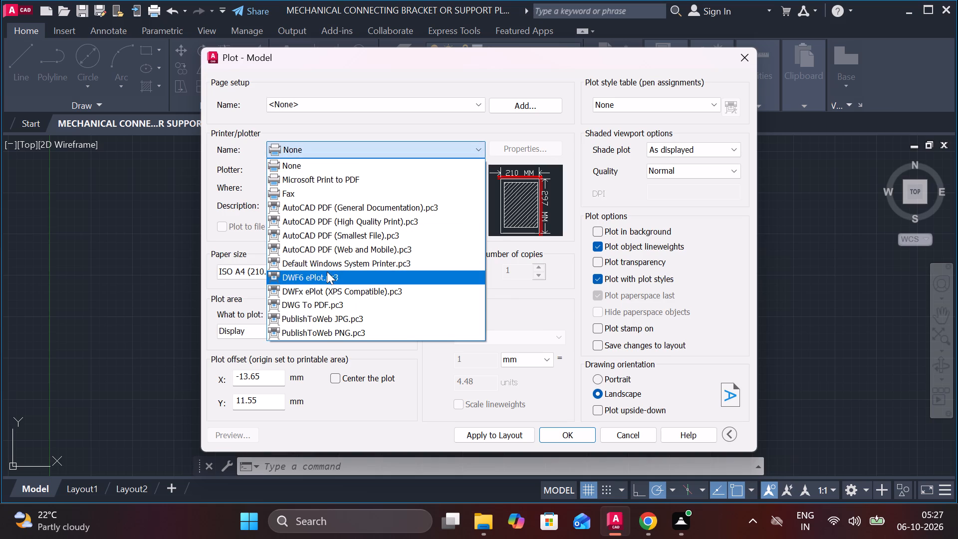
pyautogui.click(347, 304)
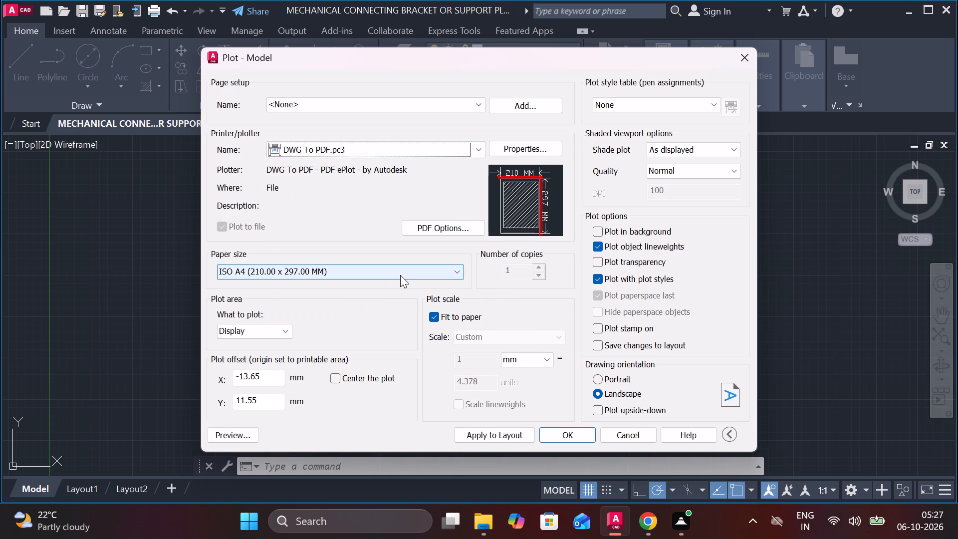
# Set the plot area to a window from the border's lower-right corner to just outside its upper-left corner.
pyautogui.click(282, 332)
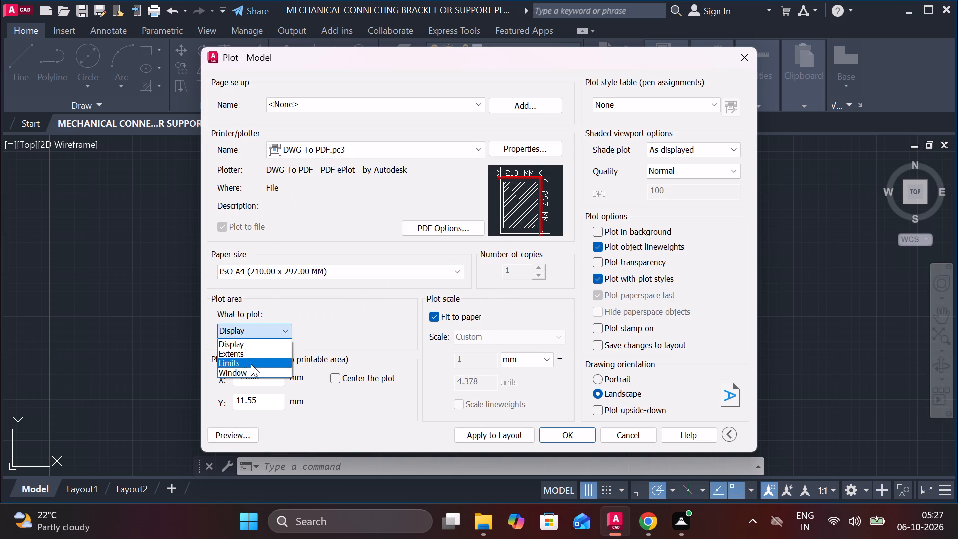
pyautogui.click(246, 371)
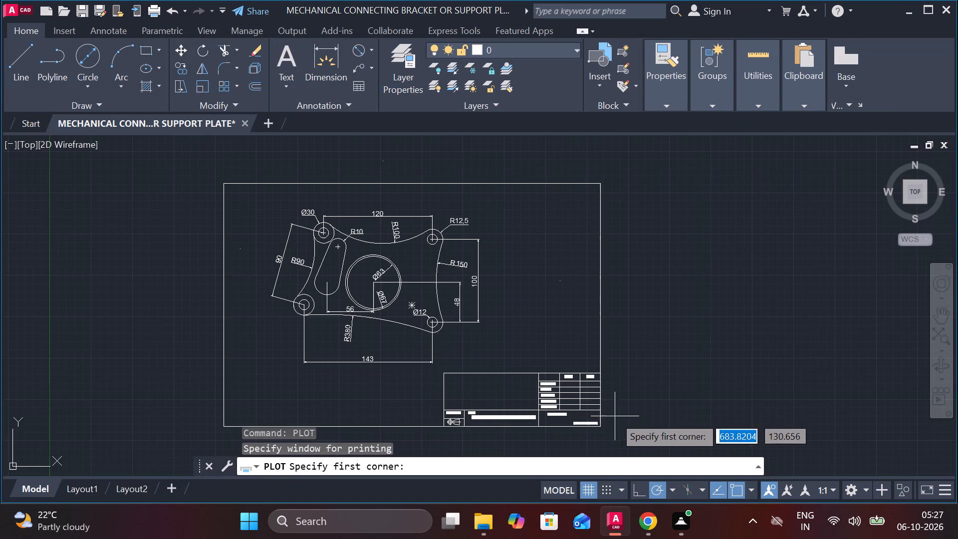
pyautogui.scroll(2, 600, 426)
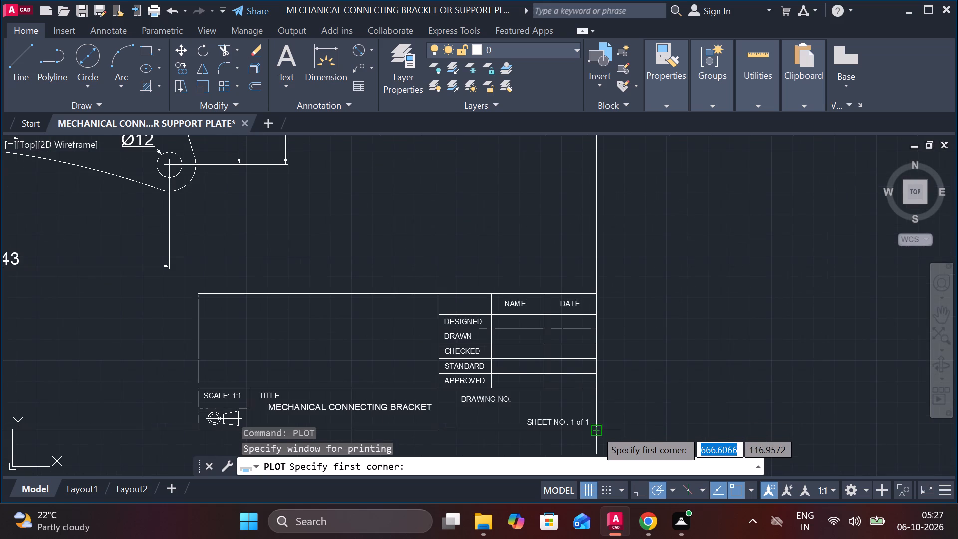
pyautogui.click(595, 430)
pyautogui.scroll(-3, 474, 292)
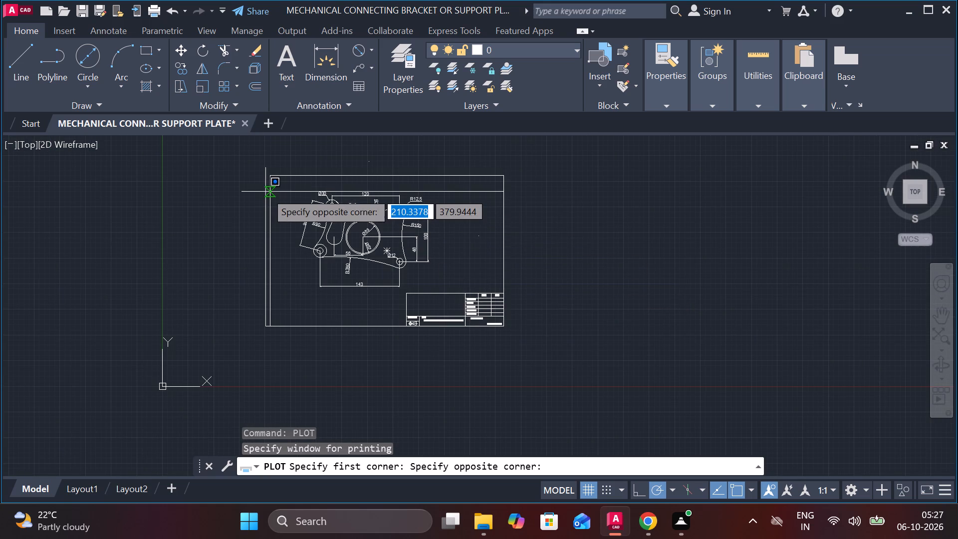
pyautogui.scroll(2, 265, 188)
pyautogui.moveTo(266, 148); pyautogui.dragTo(234, 242, button='middle')
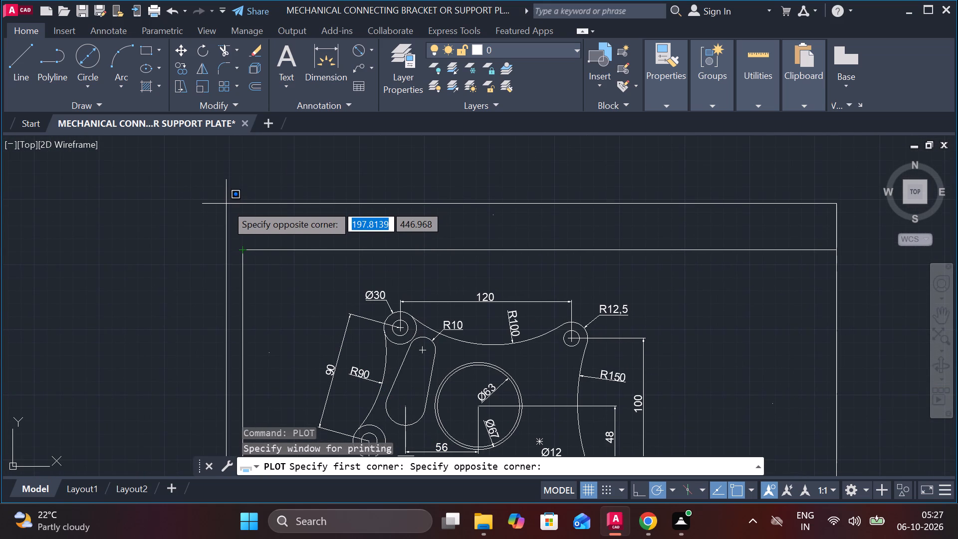
pyautogui.click(226, 206)
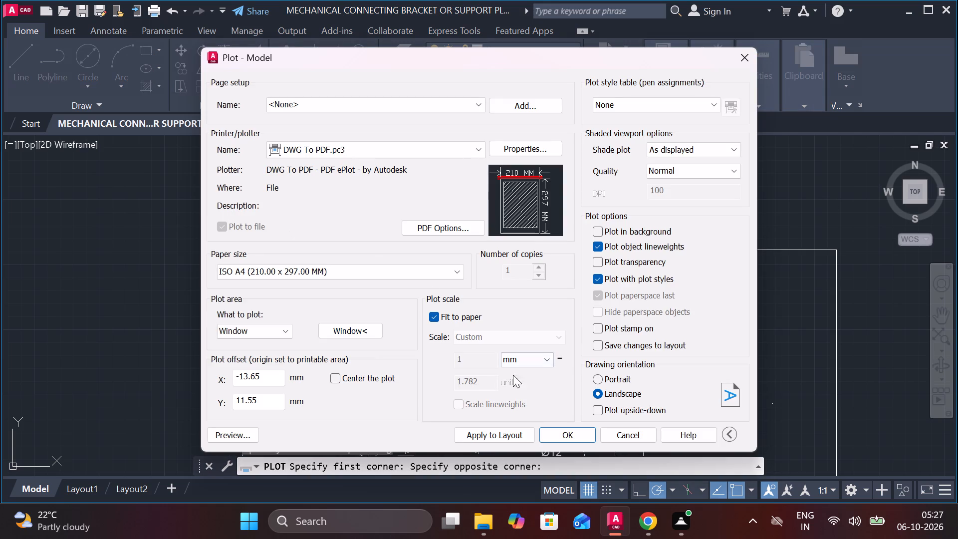
# Plot the drawing to Documents as MECHANICAL CONNECTING BRACKET OR SUPPORT PLATE-Model.pdf and look over the resulting sheet.
pyautogui.click(560, 433)
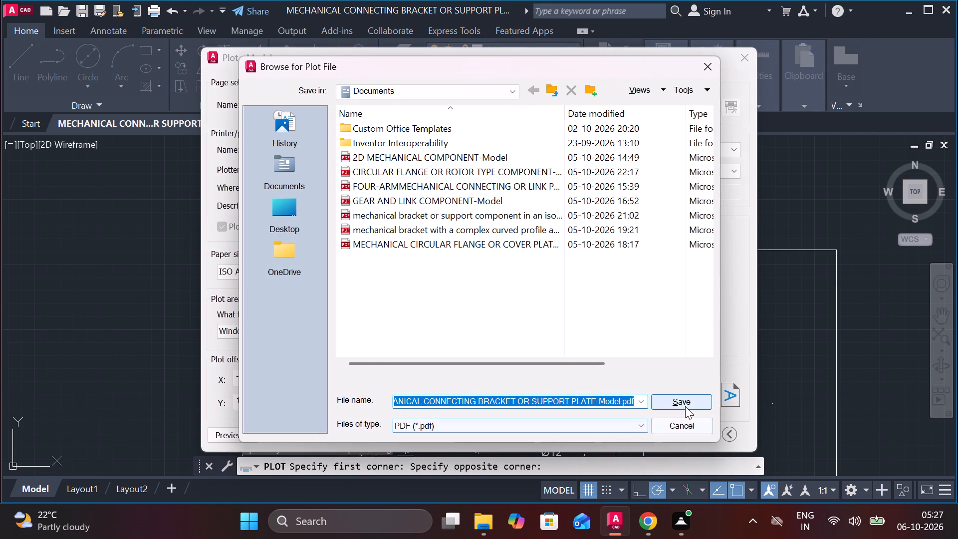
pyautogui.click(685, 406)
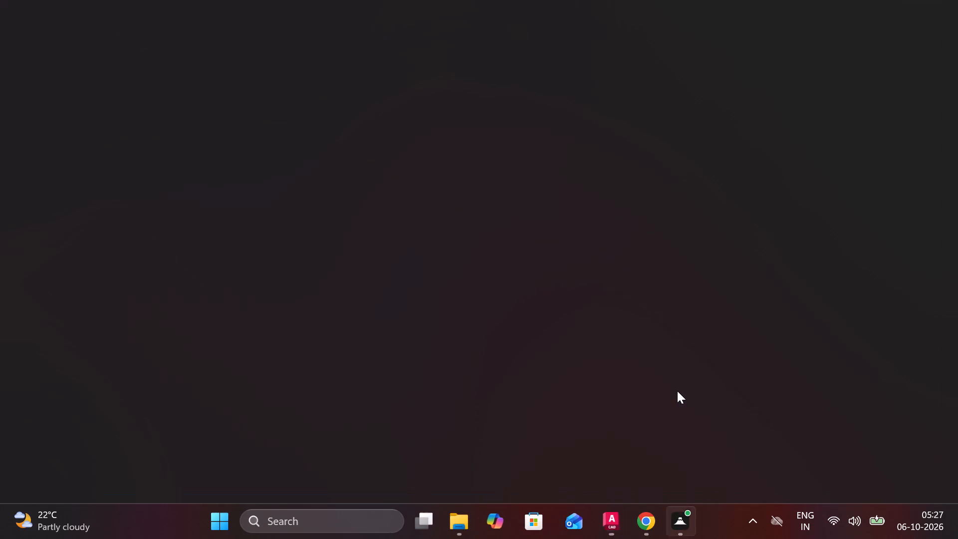
pyautogui.scroll(-3, 672, 391)
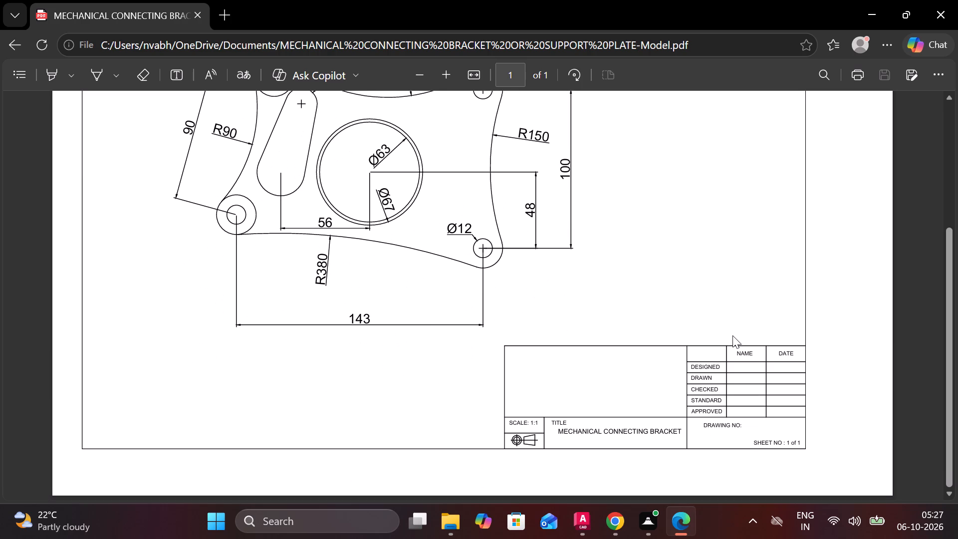
pyautogui.scroll(1, 732, 335)
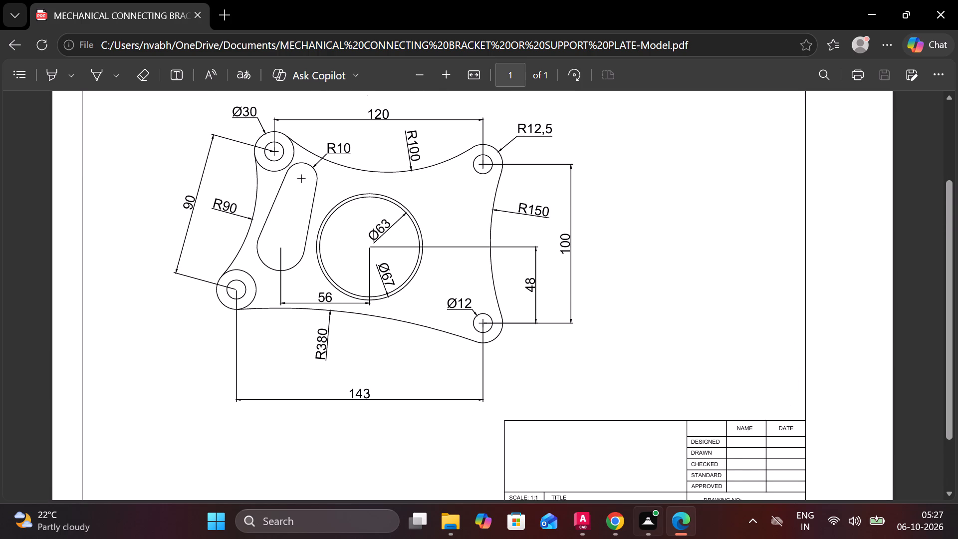